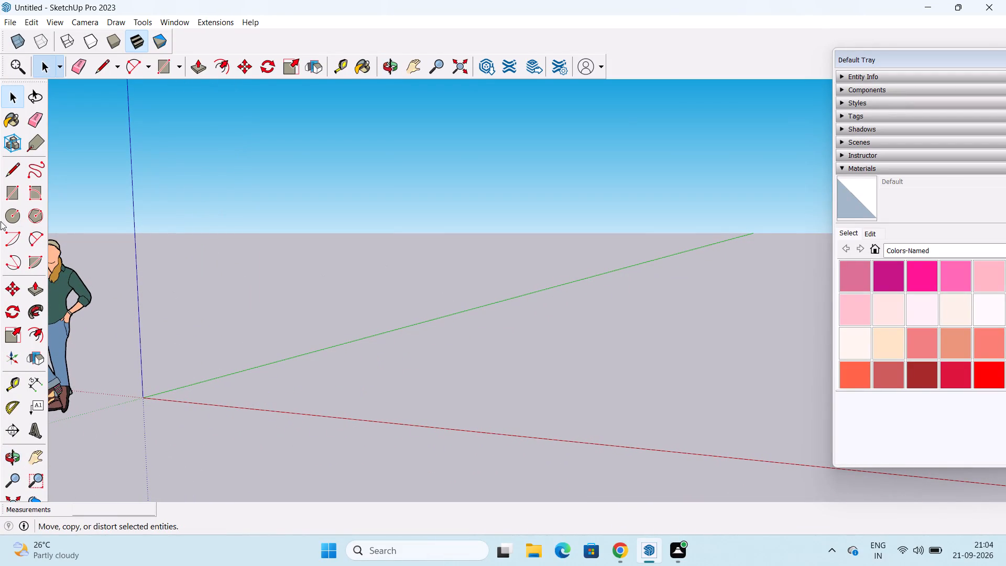
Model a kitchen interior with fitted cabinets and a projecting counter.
Draw a 9' by 9' rectangle on the ground plane, clear of the axes' origin.
{"action": "left_click", "coordinate": [9, 190]}
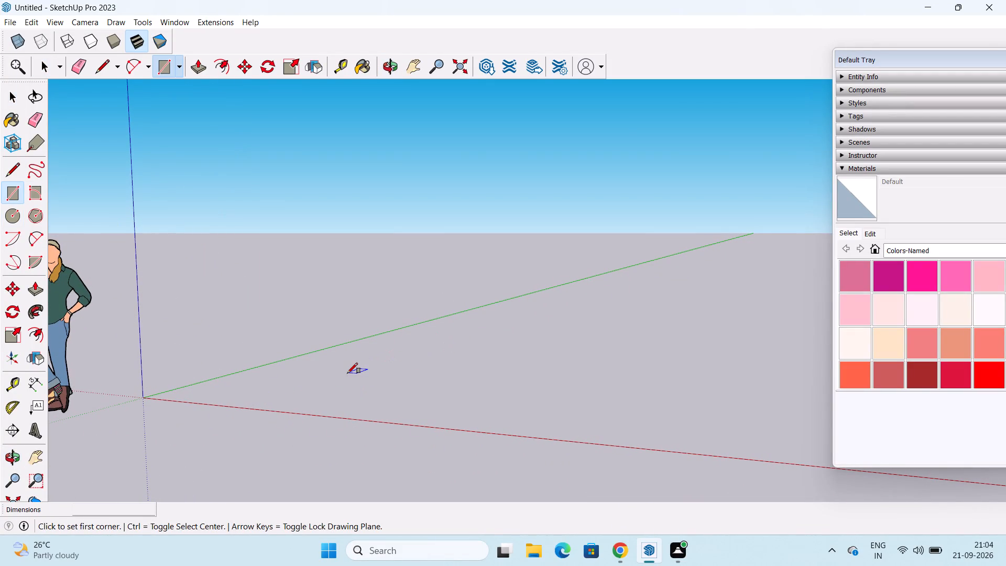
{"action": "left_click", "coordinate": [347, 373]}
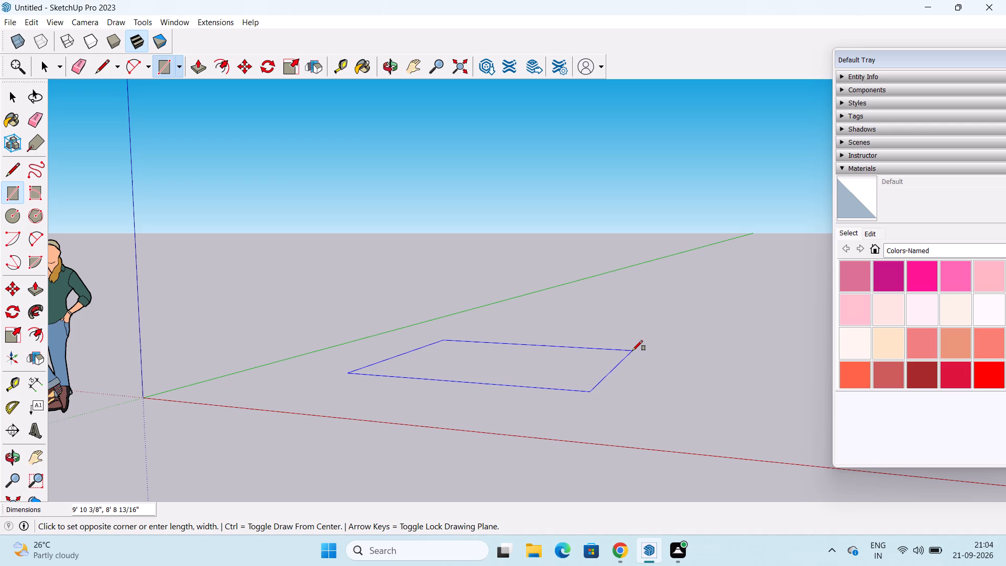
{"action": "type", "text": "9'"}
{"action": "key", "text": "x"}
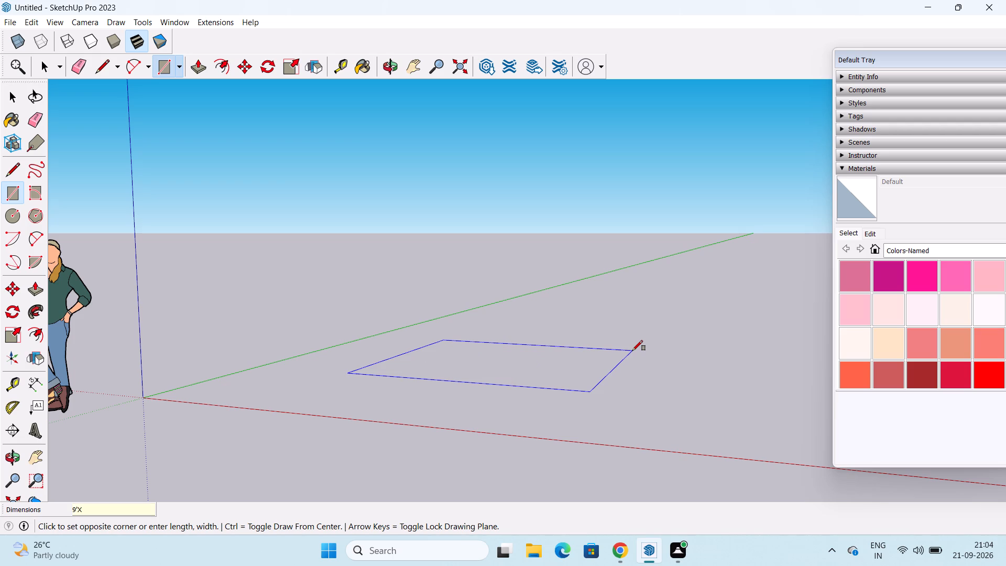
{"action": "type", "text": "9'"}
{"action": "key", "text": "Return"}
{"action": "type", "text": "9'"}
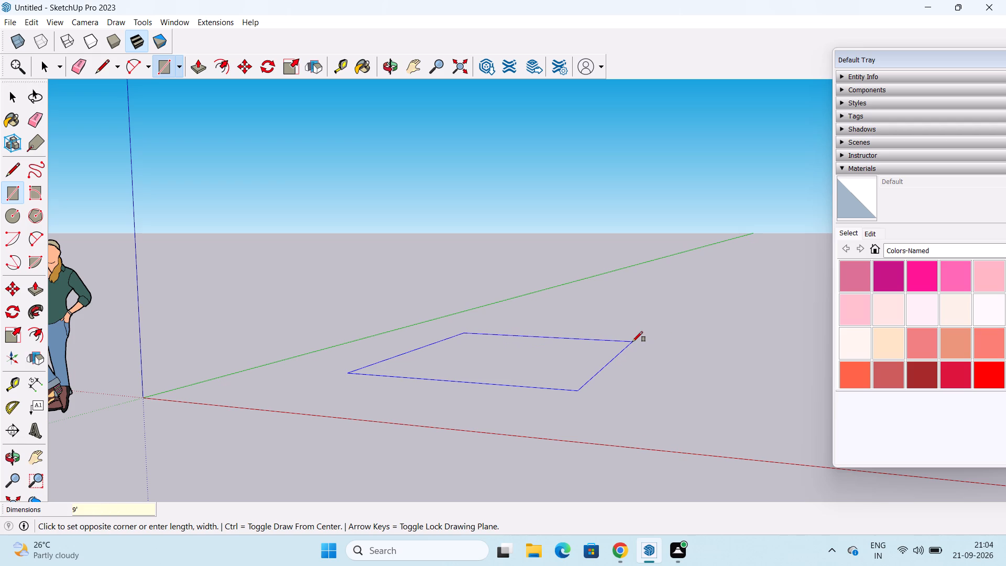
{"action": "type", "text": "X9'"}
{"action": "key", "text": "Return"}
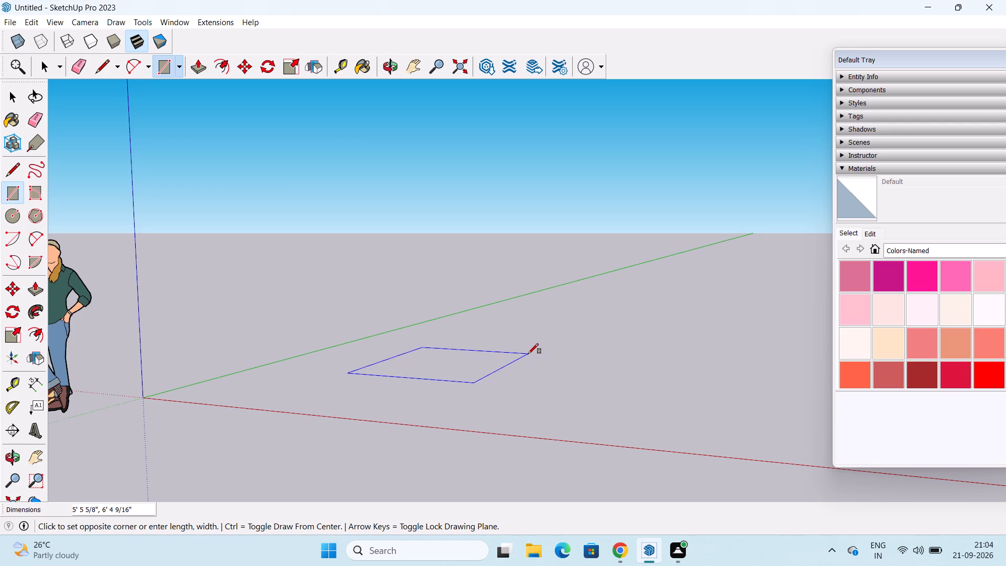
{"action": "key", "text": "9"}
{"action": "key", "text": "apostrophe"}
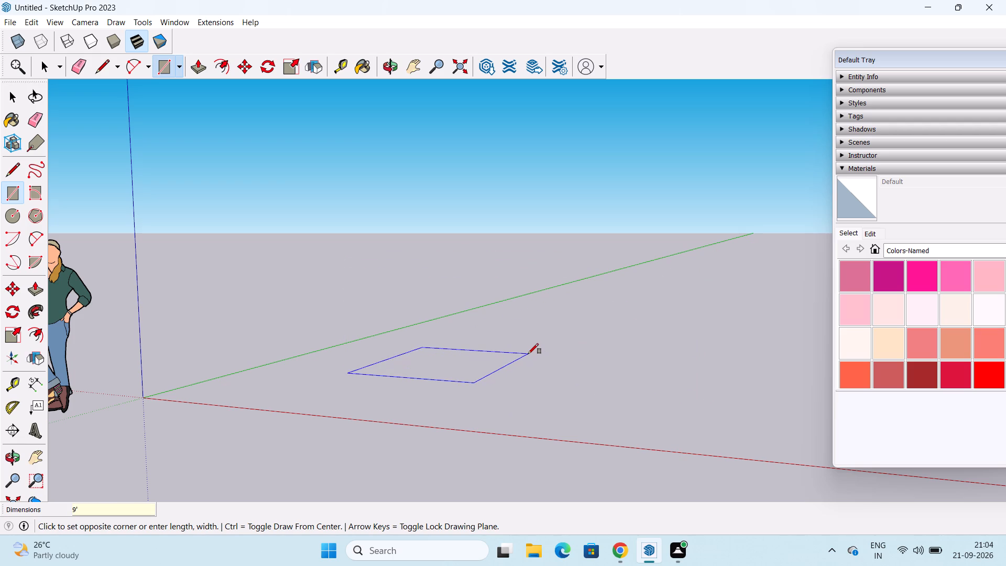
{"action": "key", "text": "x"}
{"action": "key", "text": "BackSpace"}
{"action": "type", "text": ",9'"}
{"action": "key", "text": "Return"}
{"action": "key", "text": "space"}
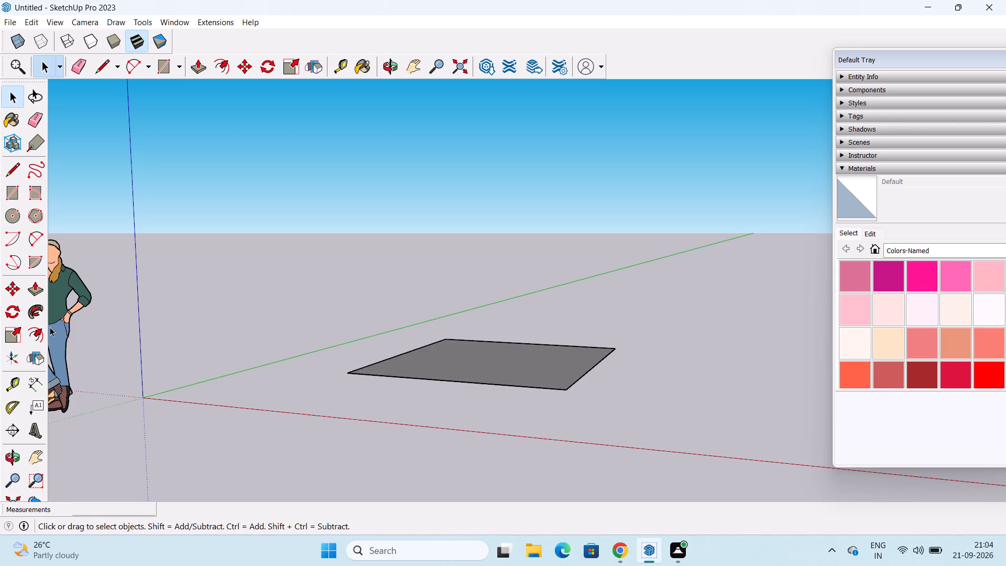
Extrude the square face upward 6" with Push/Pull to form a slab.
{"action": "left_click", "coordinate": [37, 289]}
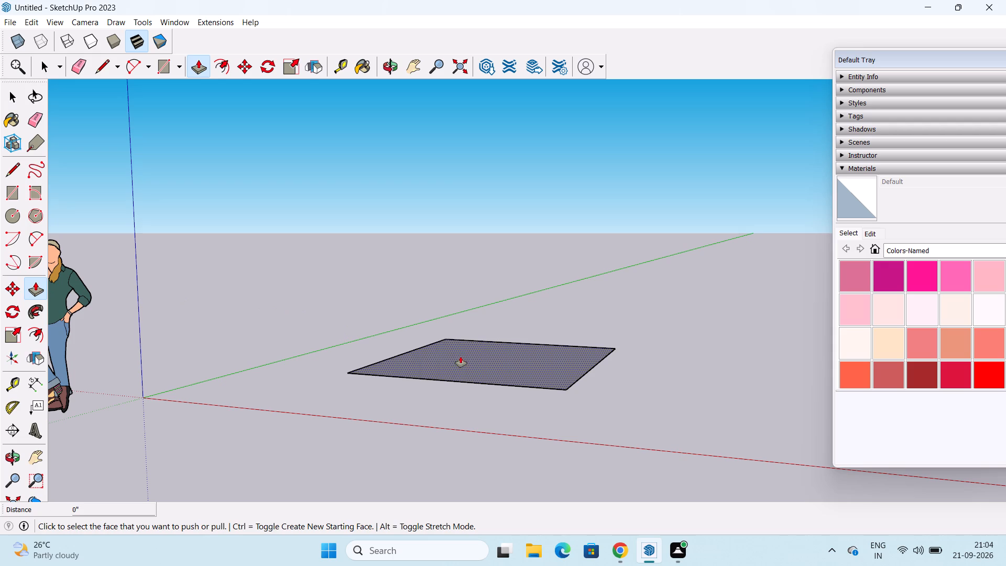
{"action": "left_click", "coordinate": [465, 356]}
{"action": "key", "text": "6"}
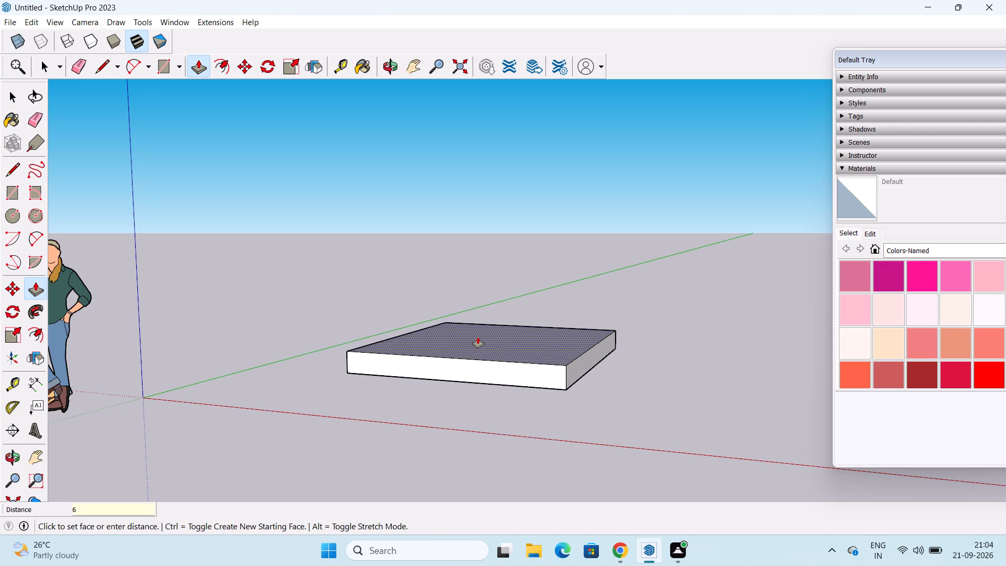
{"action": "key", "text": "shift+quotedbl"}
{"action": "key", "text": "Return"}
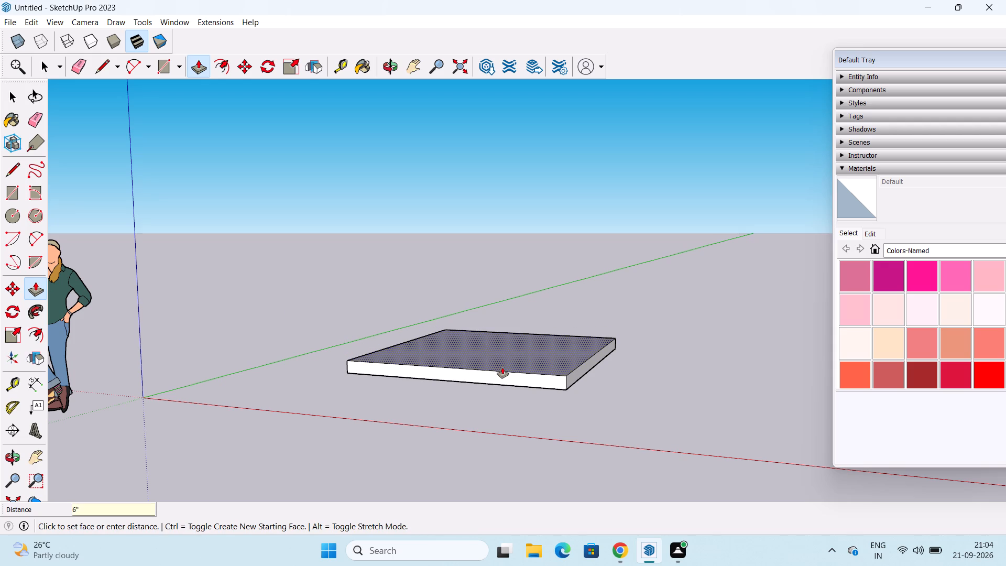
{"action": "middle_click_drag", "start_coordinate": [504, 367], "coordinate": [484, 443]}
{"action": "middle_click_drag", "start_coordinate": [539, 362], "coordinate": [471, 419], "text": "shift"}
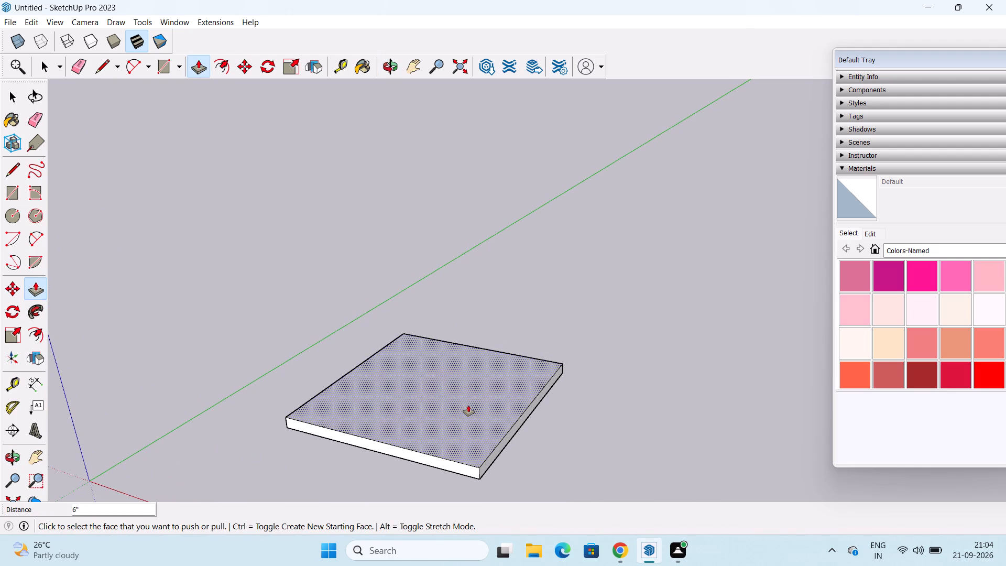
{"action": "key", "text": "space"}
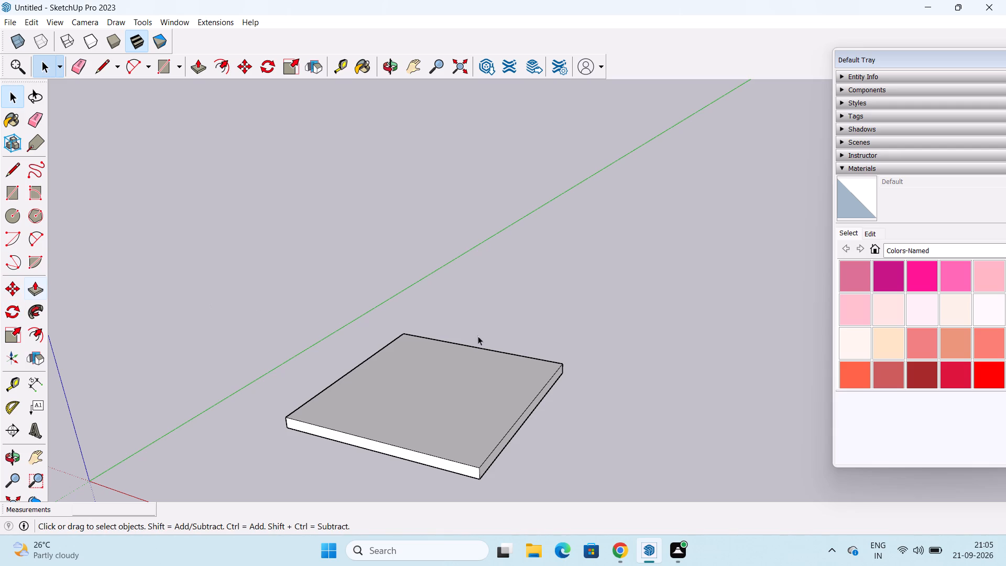
Offset the slab's top face outline inward by 6".
{"action": "left_click", "coordinate": [37, 337]}
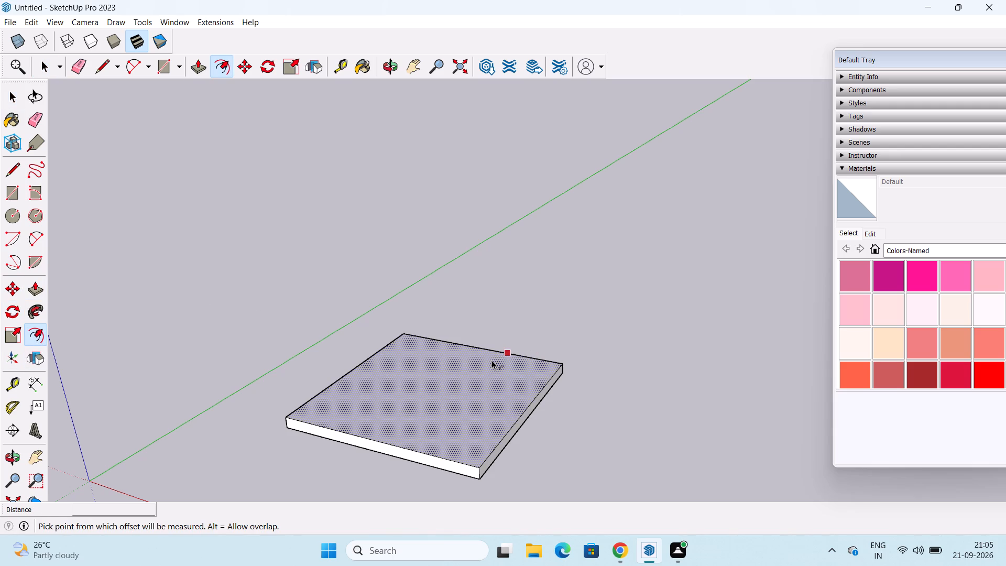
{"action": "left_click", "coordinate": [490, 360]}
{"action": "type", "text": "6\""}
{"action": "key", "text": "Return"}
{"action": "key", "text": "space"}
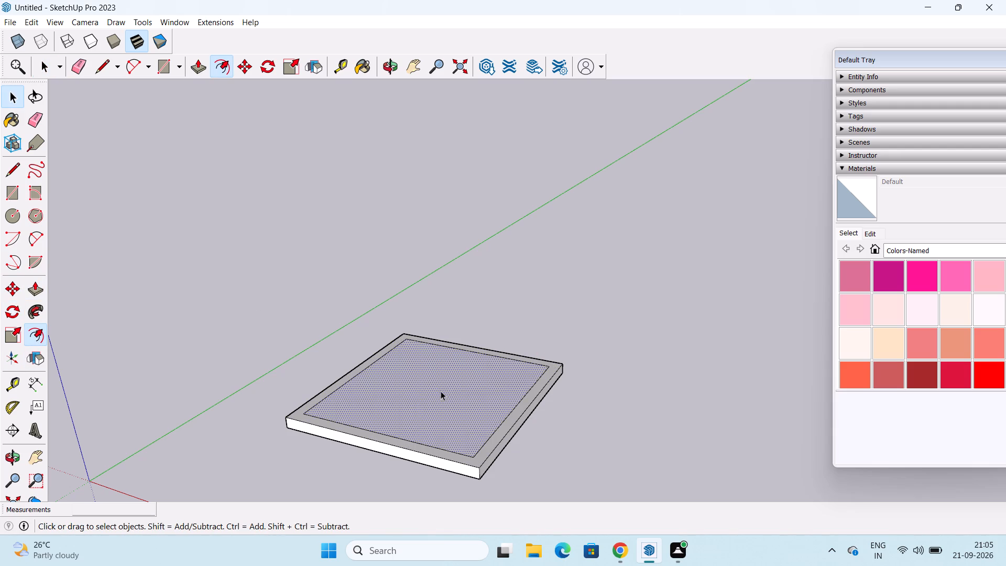
Move the front line of the inner outline 6" outward onto the slab's front edge, leaving border strips on three sides.
{"action": "left_click", "coordinate": [424, 444]}
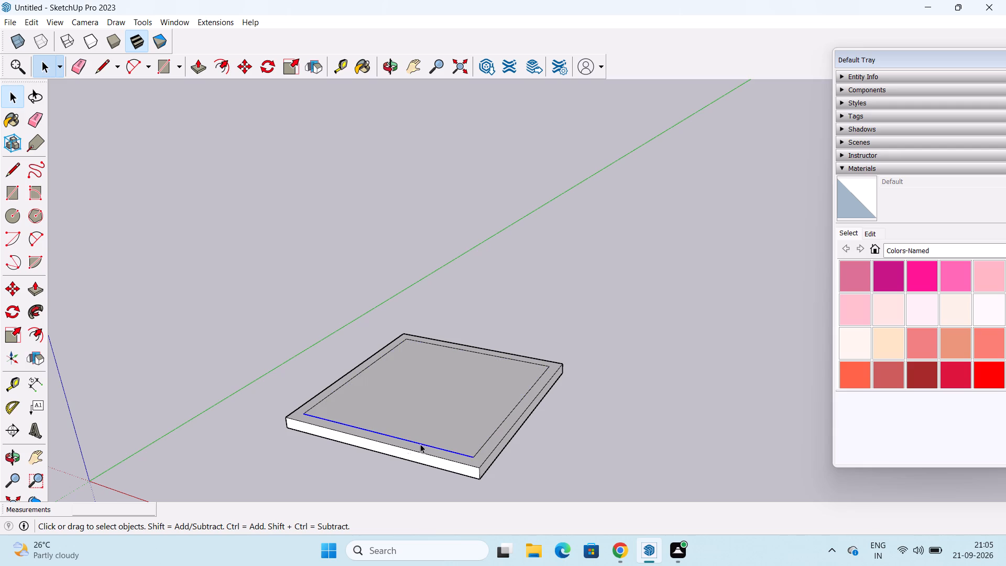
{"action": "key", "text": "m"}
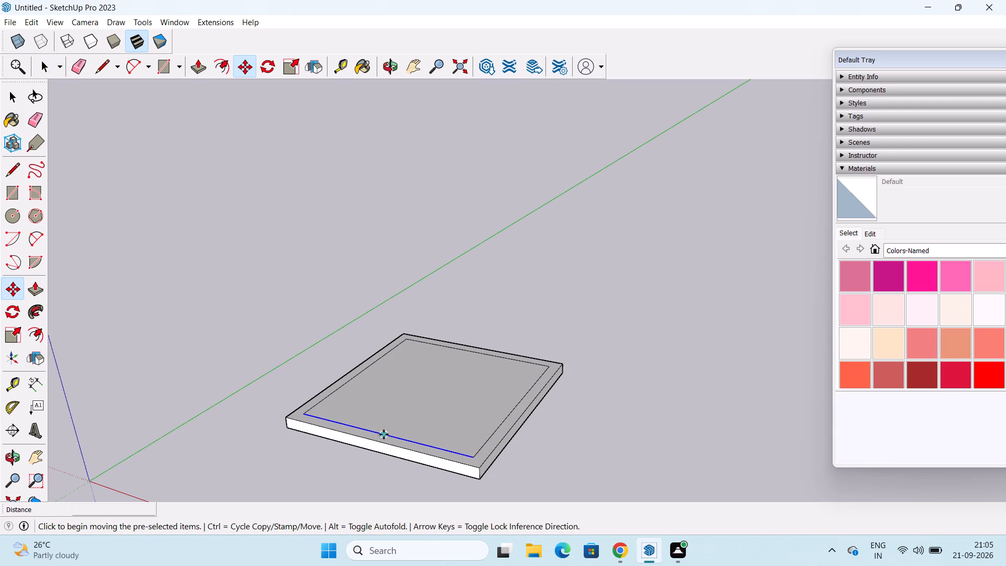
{"action": "left_click", "coordinate": [384, 434]}
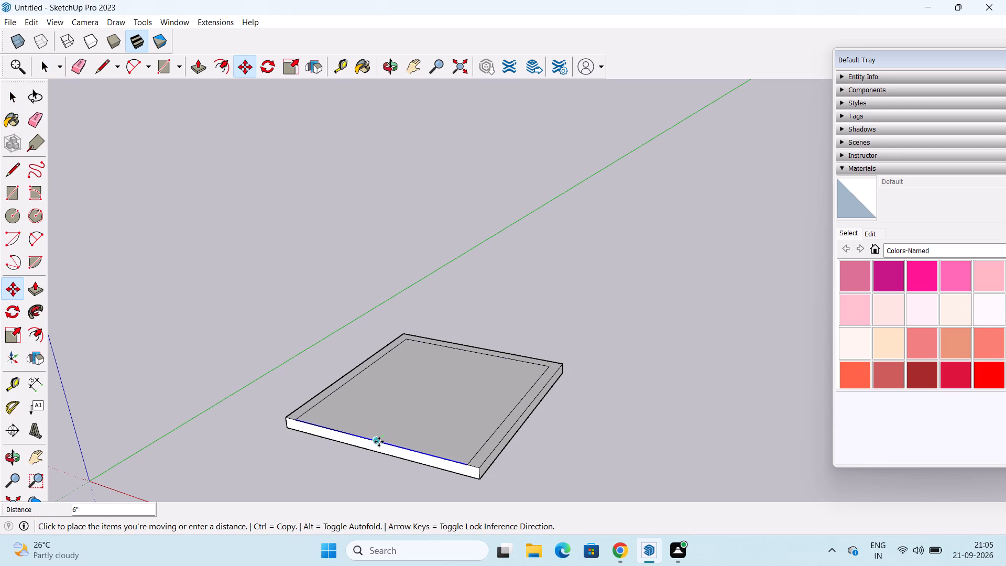
{"action": "left_click", "coordinate": [379, 442]}
{"action": "key", "text": "space"}
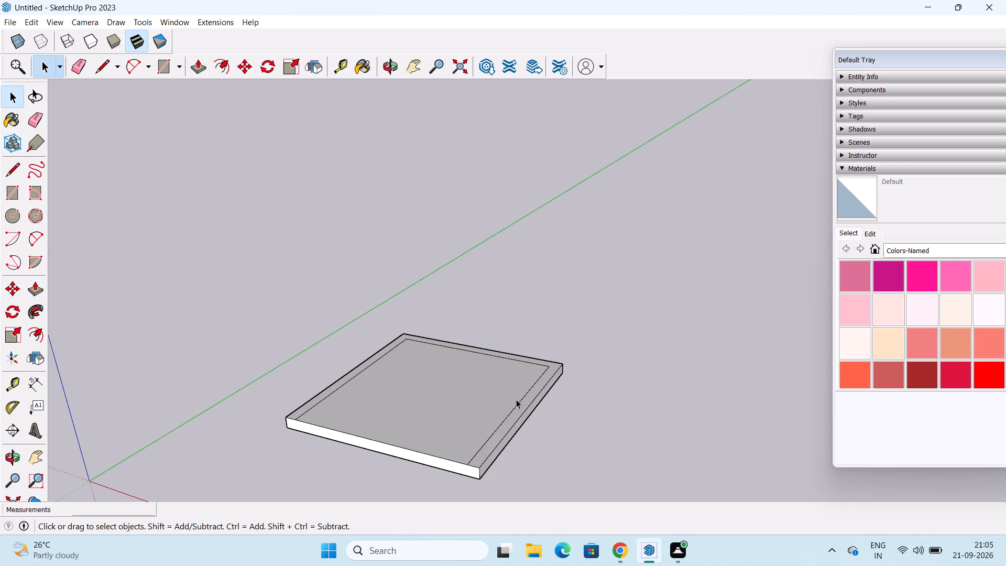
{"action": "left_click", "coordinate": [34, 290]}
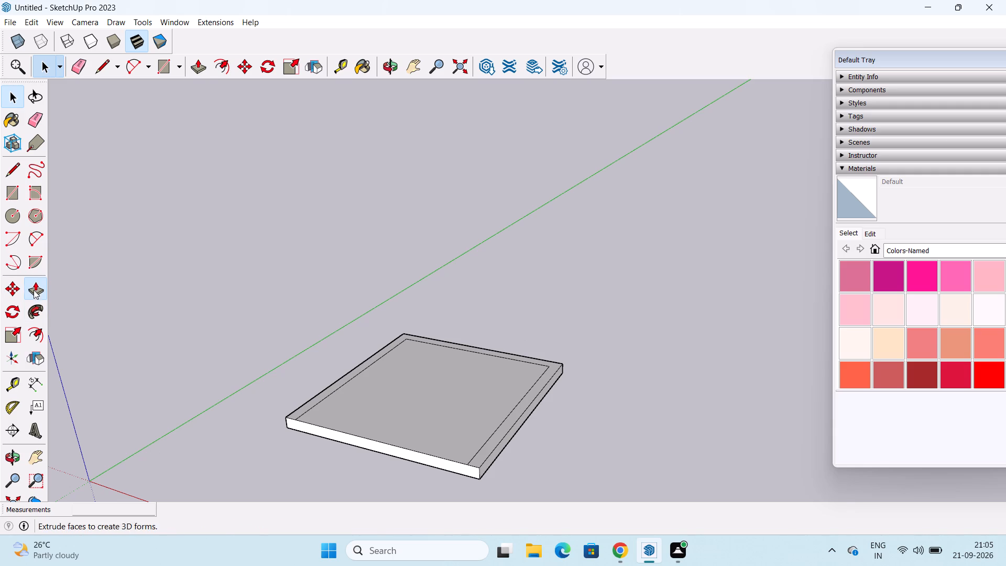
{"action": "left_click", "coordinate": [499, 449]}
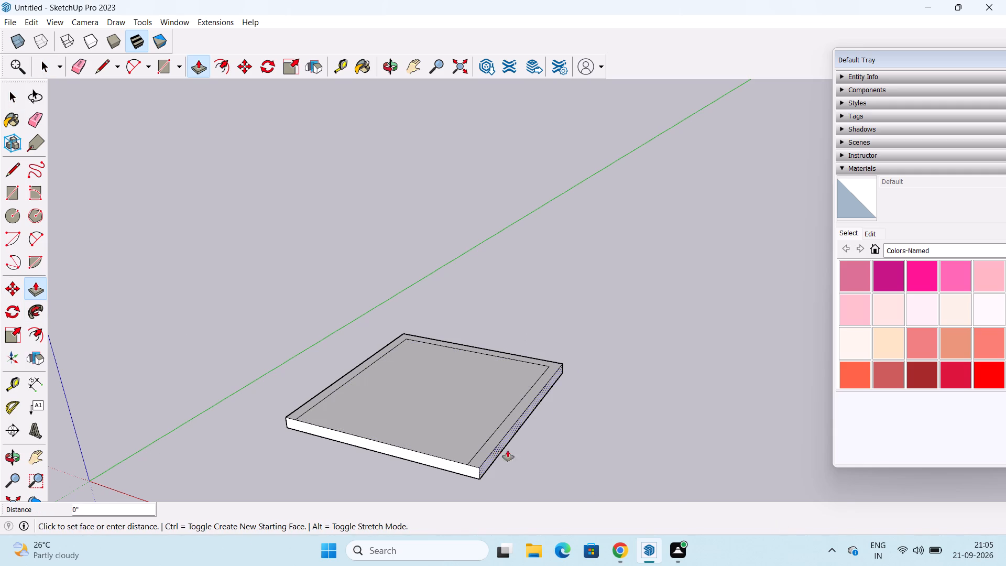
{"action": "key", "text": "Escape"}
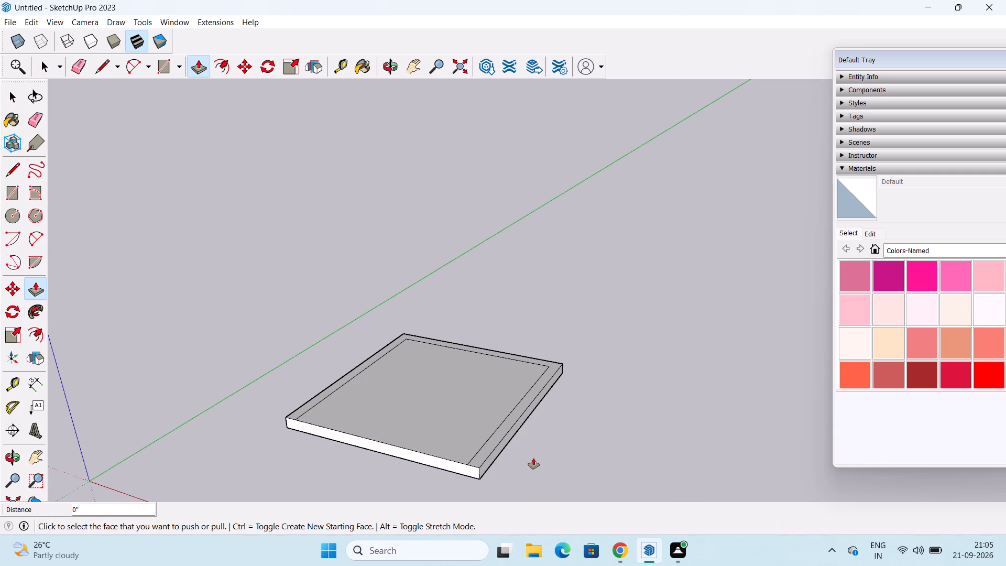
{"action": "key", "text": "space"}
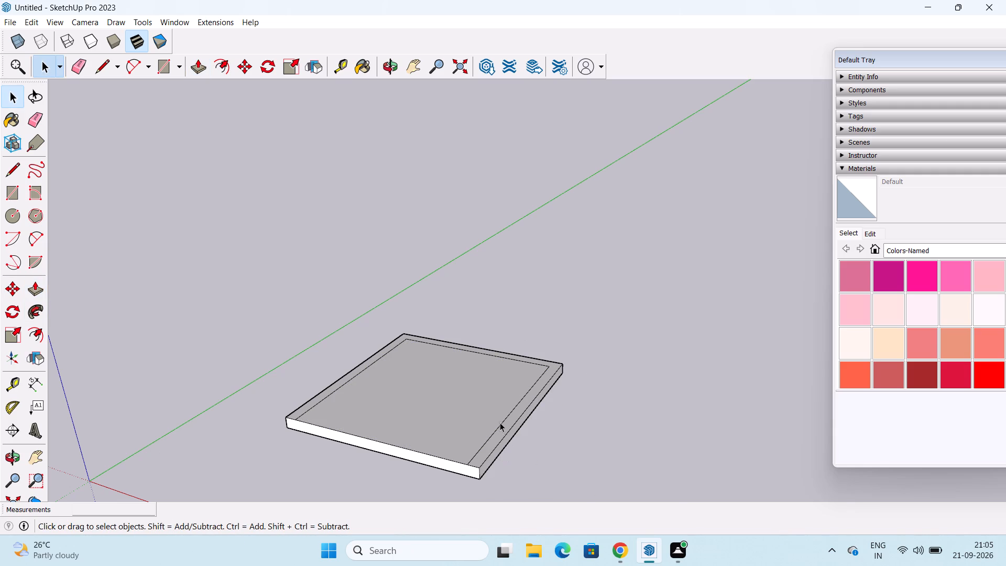
Draw 6" lines from the two back inner corners to the slab's outer side edges, separating the back border strip from the side strips.
{"action": "middle_click_drag", "start_coordinate": [499, 415], "coordinate": [499, 430], "text": "shift"}
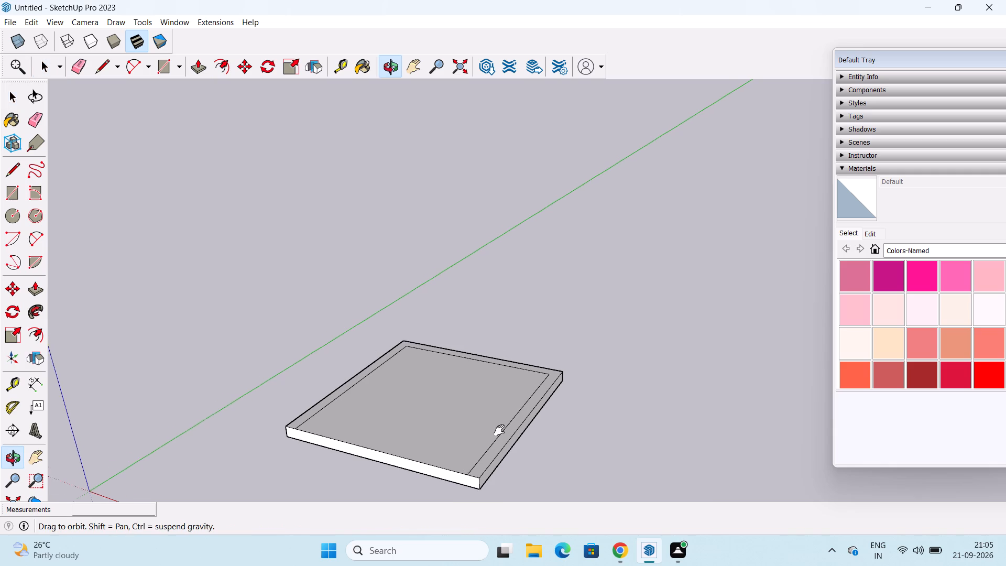
{"action": "middle_click_drag", "start_coordinate": [499, 430], "coordinate": [499, 435], "text": "shift"}
{"action": "left_click", "coordinate": [2, 169]}
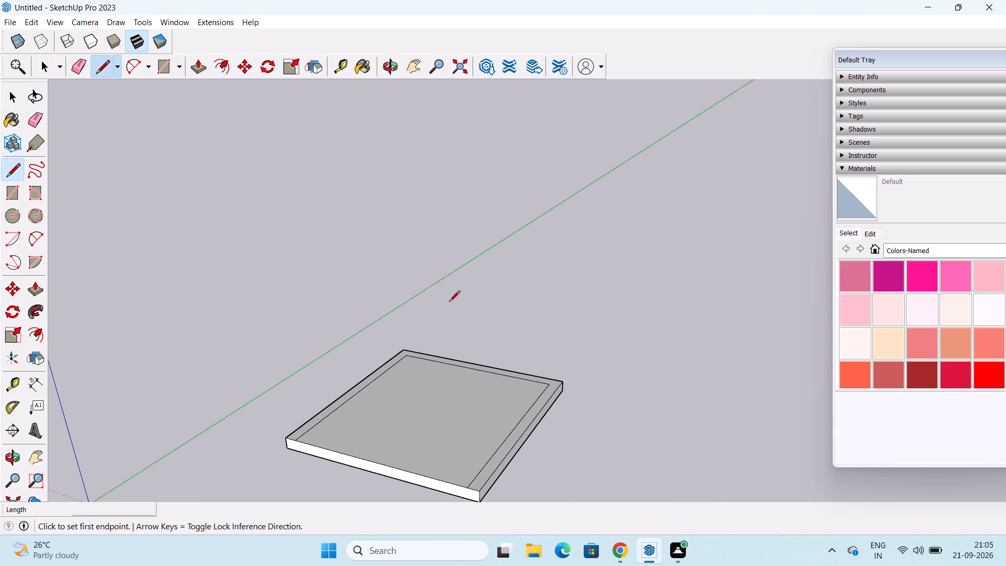
{"action": "left_click", "coordinate": [406, 356]}
{"action": "left_click", "coordinate": [392, 355]}
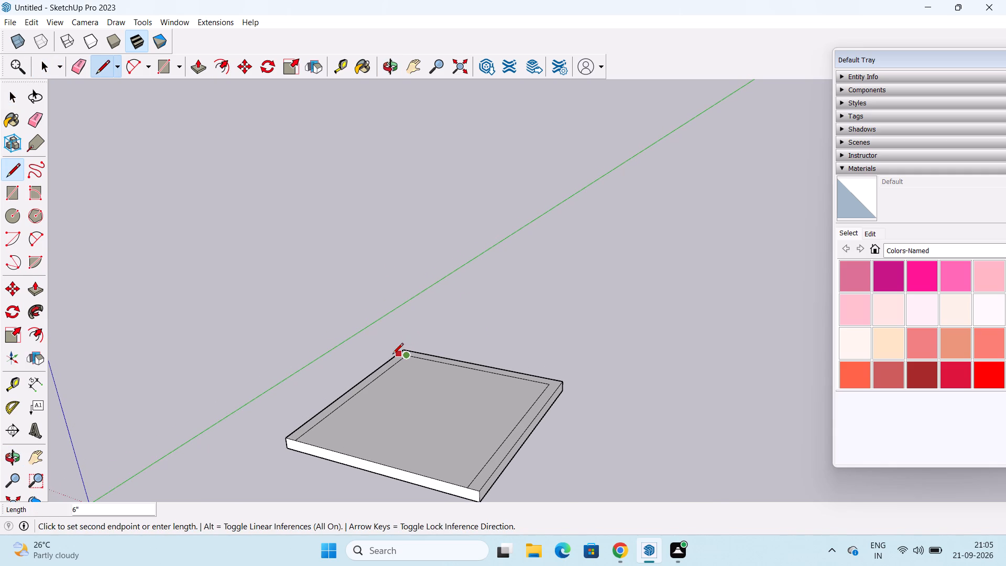
{"action": "left_click", "coordinate": [550, 385]}
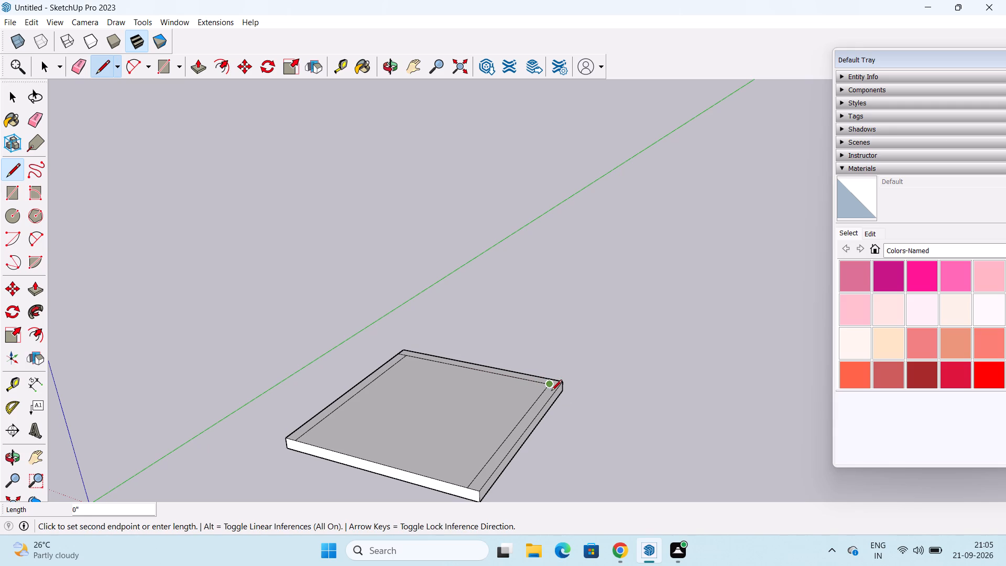
{"action": "left_click", "coordinate": [560, 391]}
{"action": "key", "text": "space"}
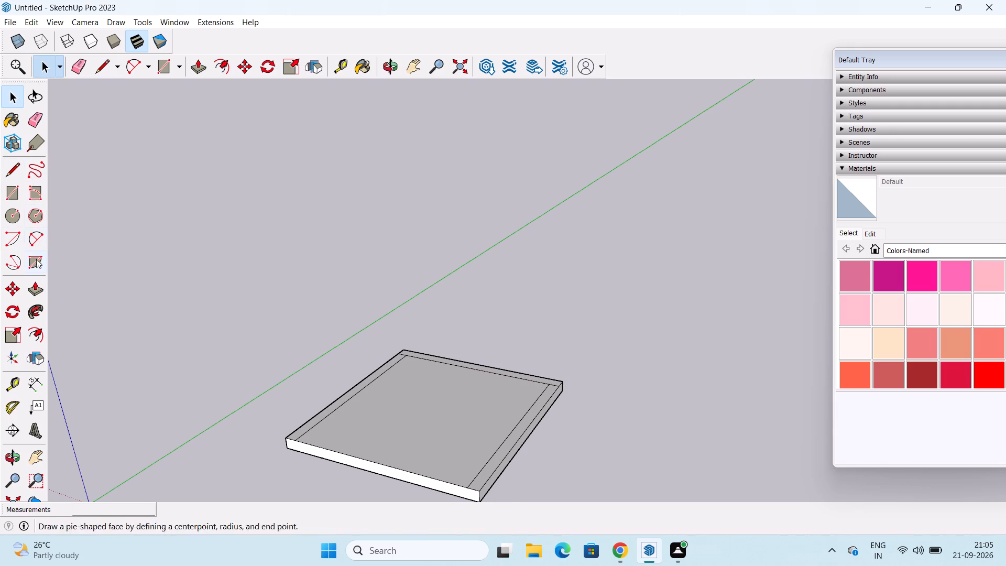
Extrude the back border strip upward 8' with Push/Pull to form the back wall.
{"action": "left_click", "coordinate": [36, 289]}
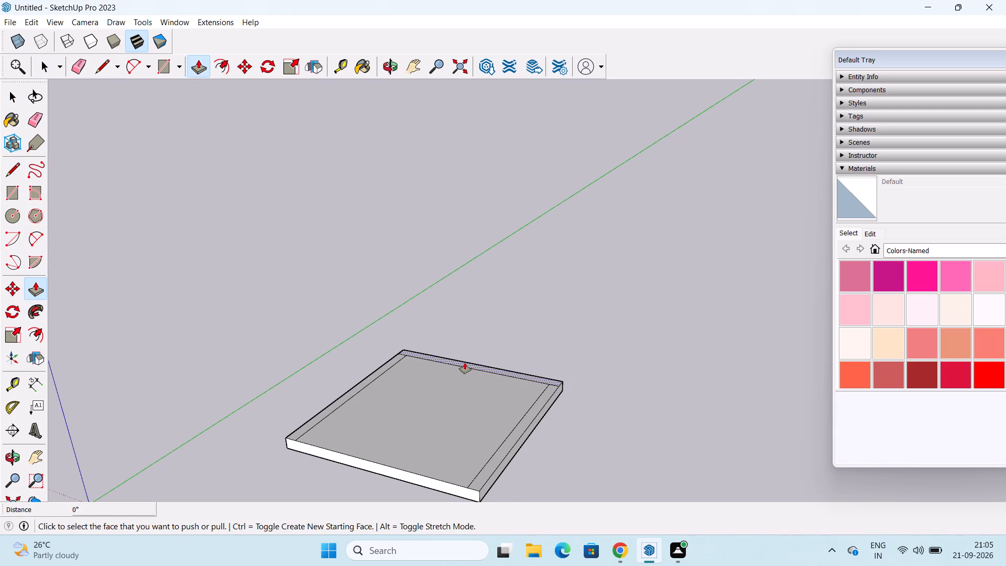
{"action": "left_click", "coordinate": [465, 363]}
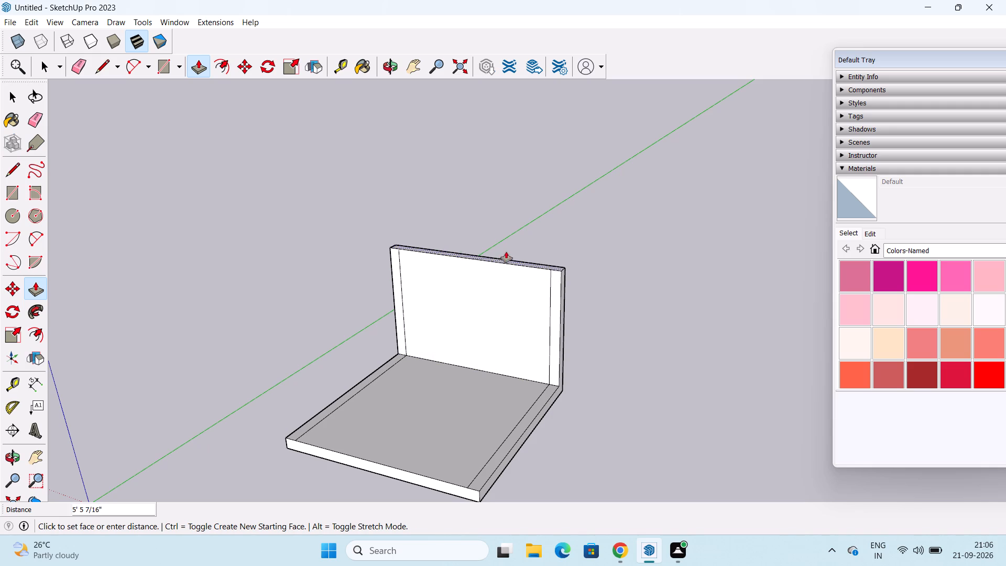
{"action": "type", "text": "8'"}
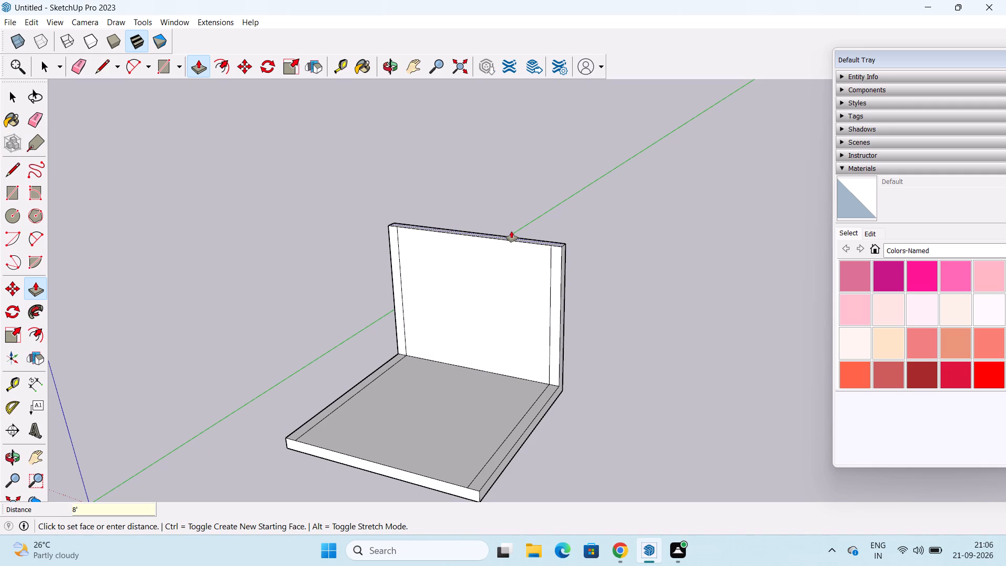
{"action": "key", "text": "Return"}
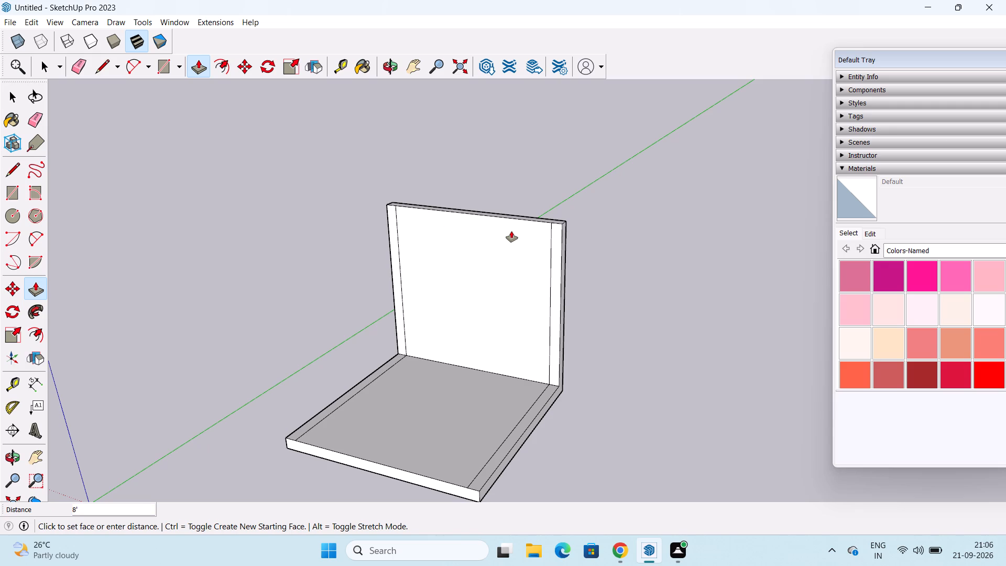
{"action": "key", "text": "space"}
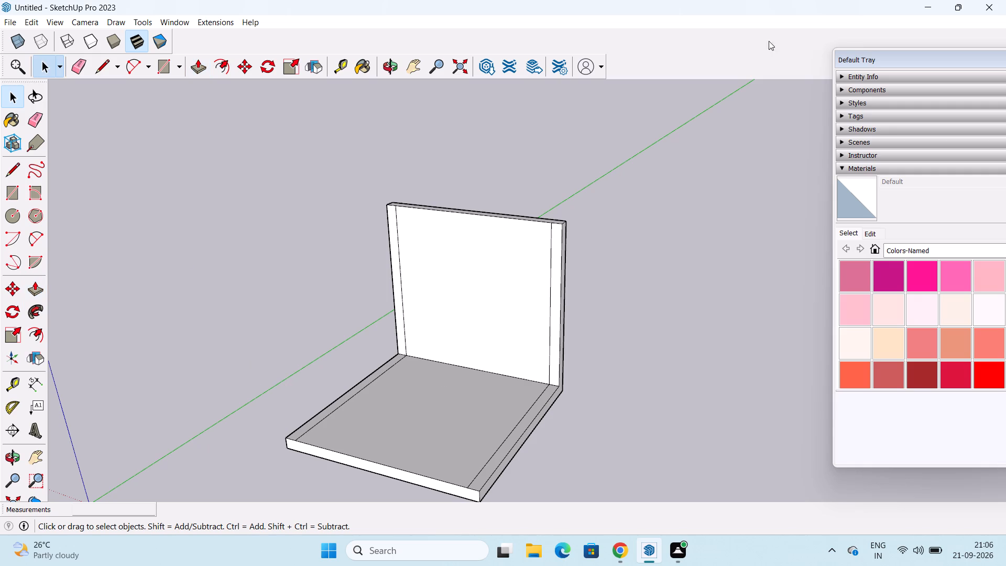
Examine the back wall and the side border strips from several angles.
{"action": "middle_click_drag", "start_coordinate": [436, 337], "coordinate": [621, 299]}
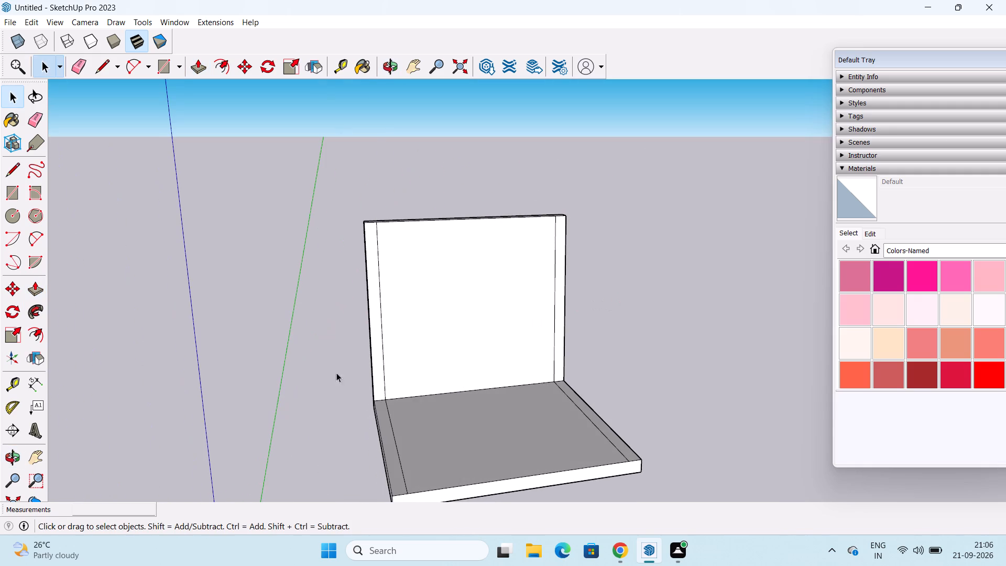
{"action": "middle_click_drag", "start_coordinate": [446, 374], "coordinate": [609, 367]}
{"action": "middle_click_drag", "start_coordinate": [452, 395], "coordinate": [565, 369]}
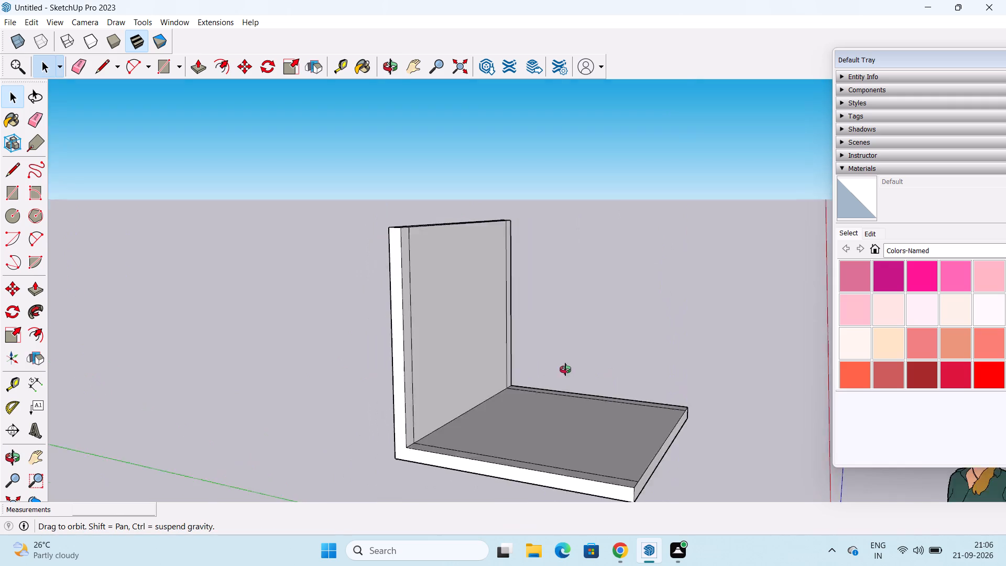
{"action": "middle_click_drag", "start_coordinate": [565, 369], "coordinate": [636, 355]}
{"action": "scroll", "coordinate": [550, 390], "scroll_direction": "up", "scroll_amount": 2}
{"action": "middle_click_drag", "start_coordinate": [503, 428], "coordinate": [496, 391], "text": "shift"}
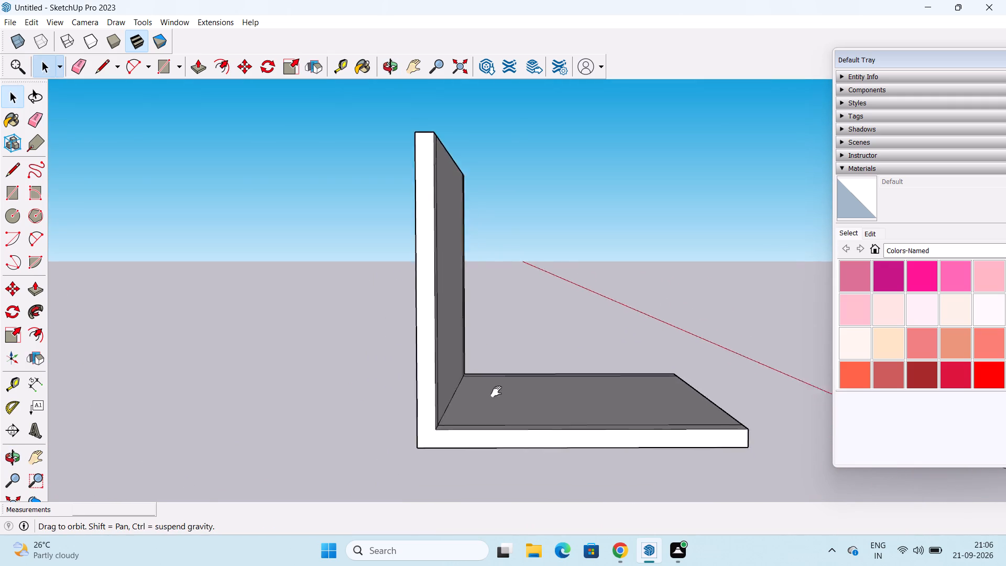
{"action": "middle_click_drag", "start_coordinate": [496, 391], "coordinate": [495, 373], "text": "shift"}
{"action": "middle_click_drag", "start_coordinate": [495, 373], "coordinate": [426, 415]}
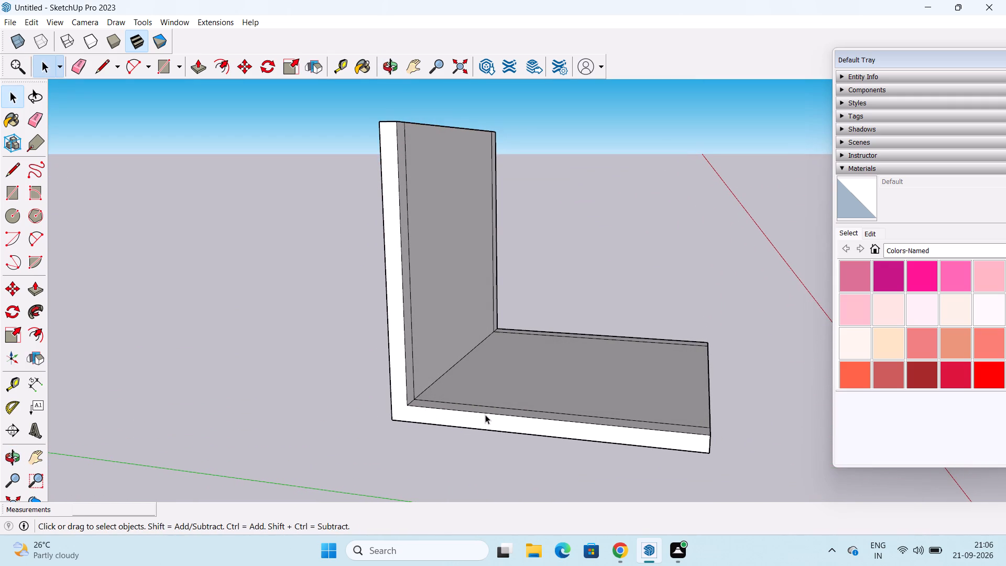
{"action": "middle_click_drag", "start_coordinate": [485, 415], "coordinate": [414, 418]}
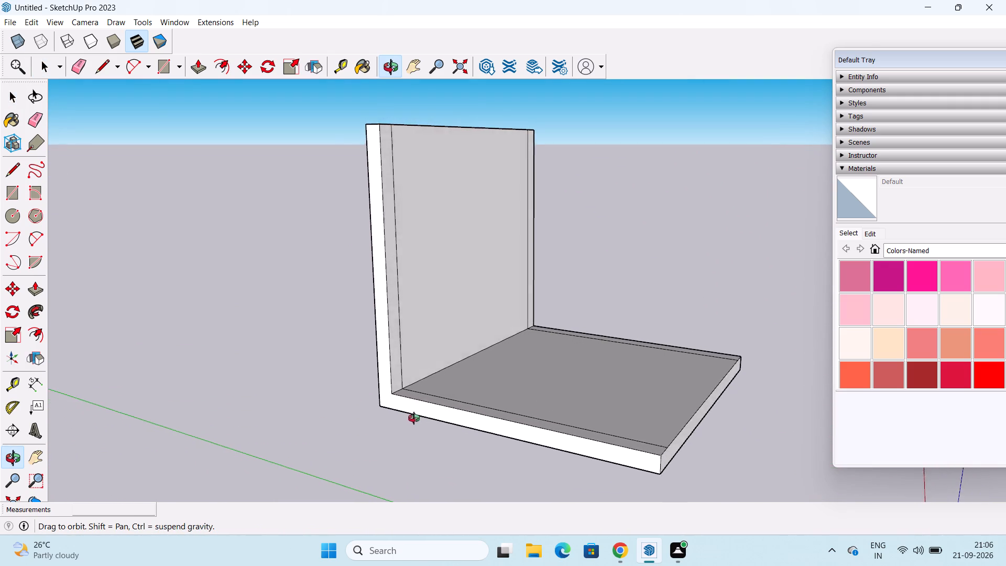
{"action": "middle_click_drag", "start_coordinate": [414, 418], "coordinate": [250, 411]}
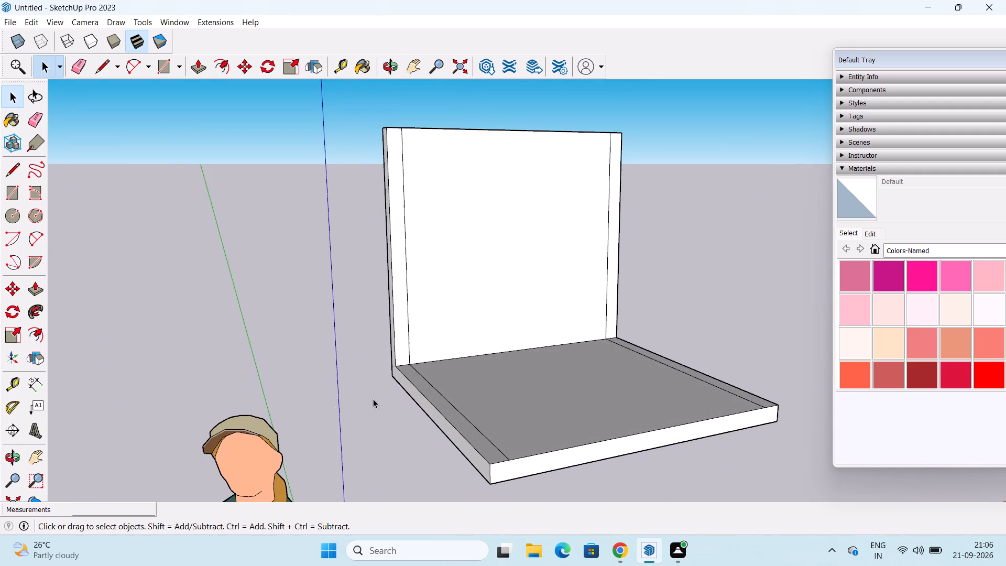
{"action": "middle_click_drag", "start_coordinate": [367, 400], "coordinate": [191, 405]}
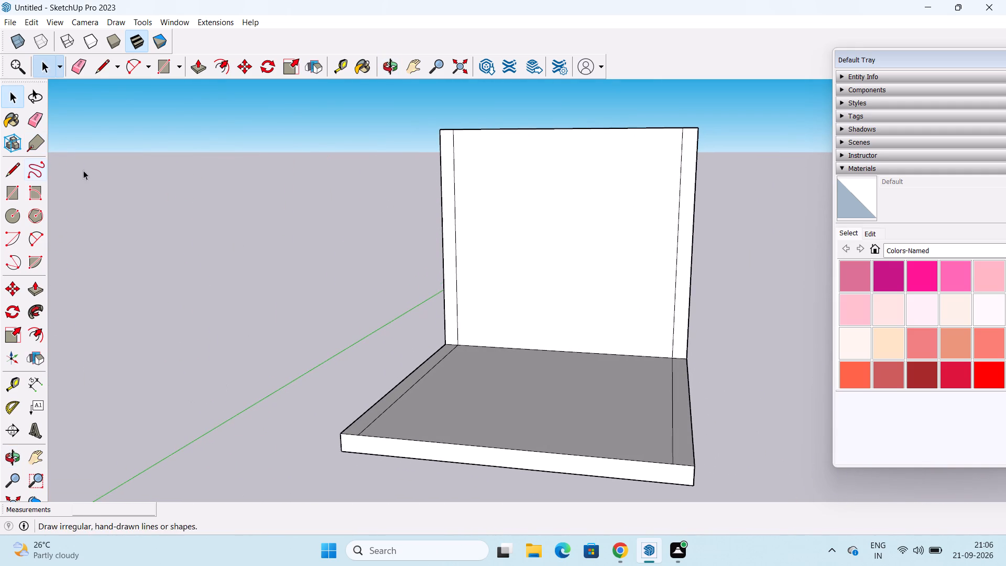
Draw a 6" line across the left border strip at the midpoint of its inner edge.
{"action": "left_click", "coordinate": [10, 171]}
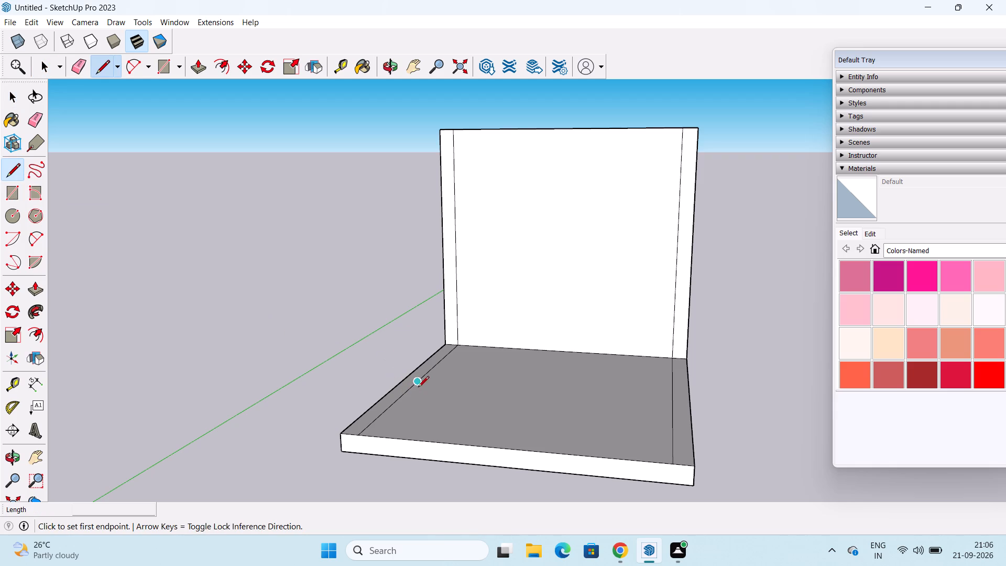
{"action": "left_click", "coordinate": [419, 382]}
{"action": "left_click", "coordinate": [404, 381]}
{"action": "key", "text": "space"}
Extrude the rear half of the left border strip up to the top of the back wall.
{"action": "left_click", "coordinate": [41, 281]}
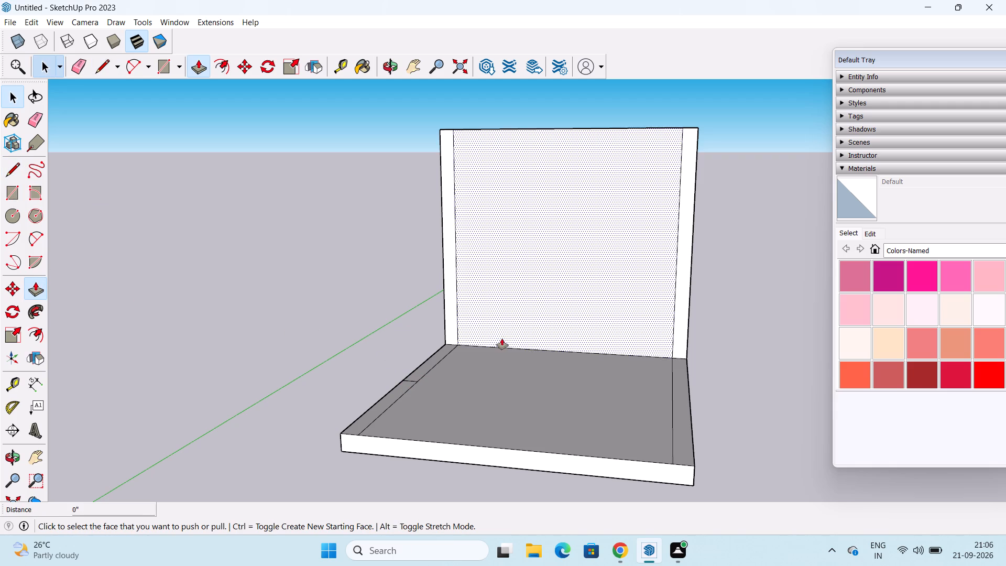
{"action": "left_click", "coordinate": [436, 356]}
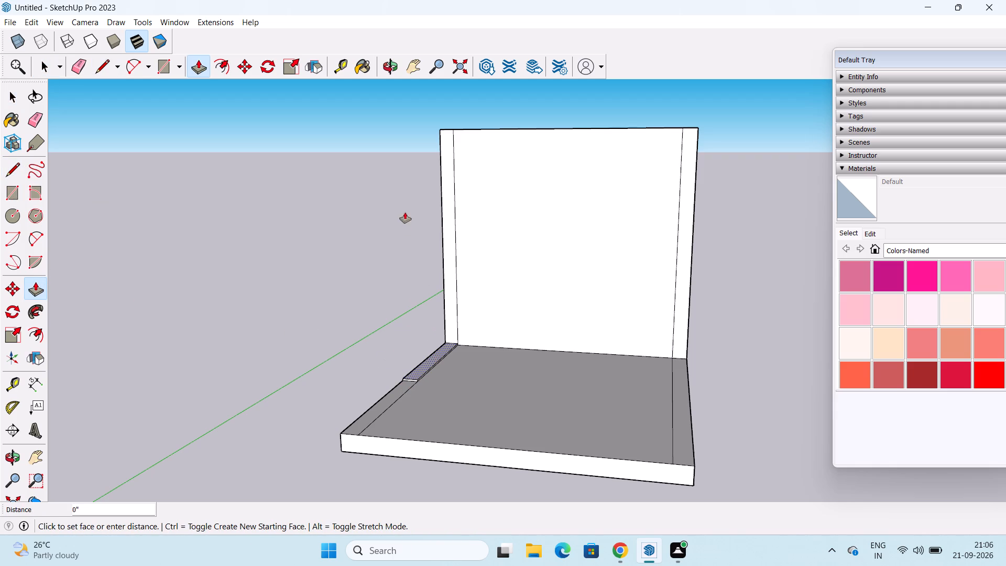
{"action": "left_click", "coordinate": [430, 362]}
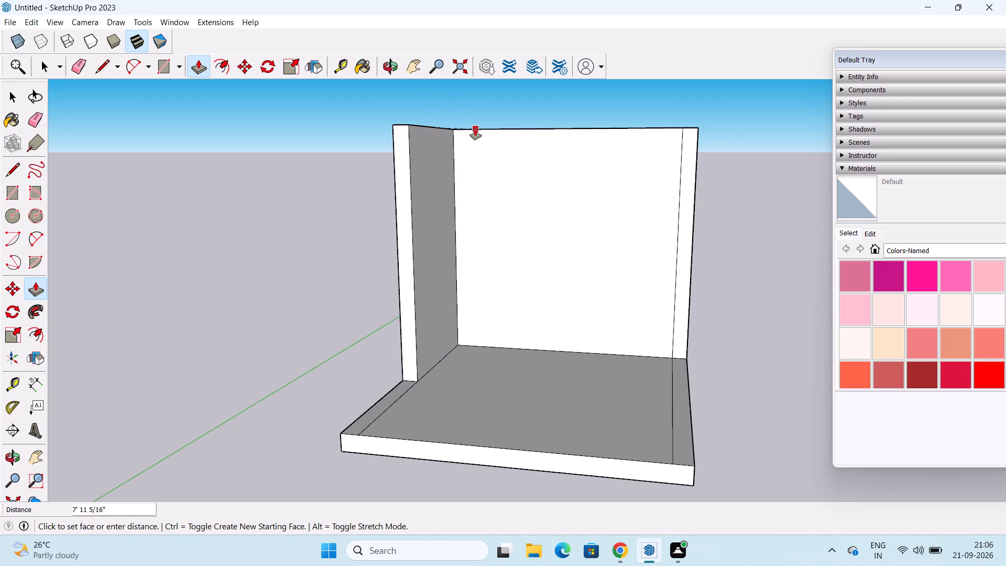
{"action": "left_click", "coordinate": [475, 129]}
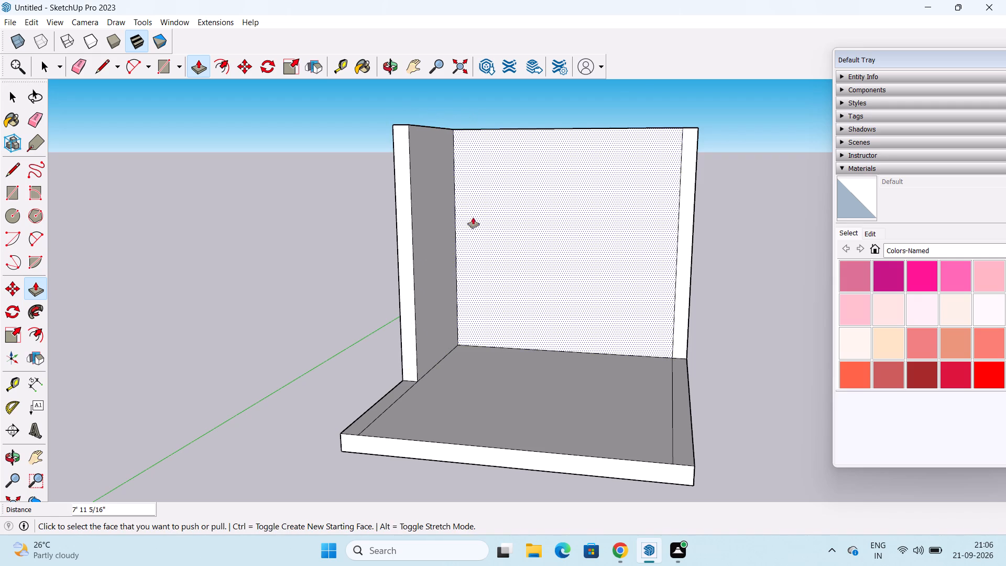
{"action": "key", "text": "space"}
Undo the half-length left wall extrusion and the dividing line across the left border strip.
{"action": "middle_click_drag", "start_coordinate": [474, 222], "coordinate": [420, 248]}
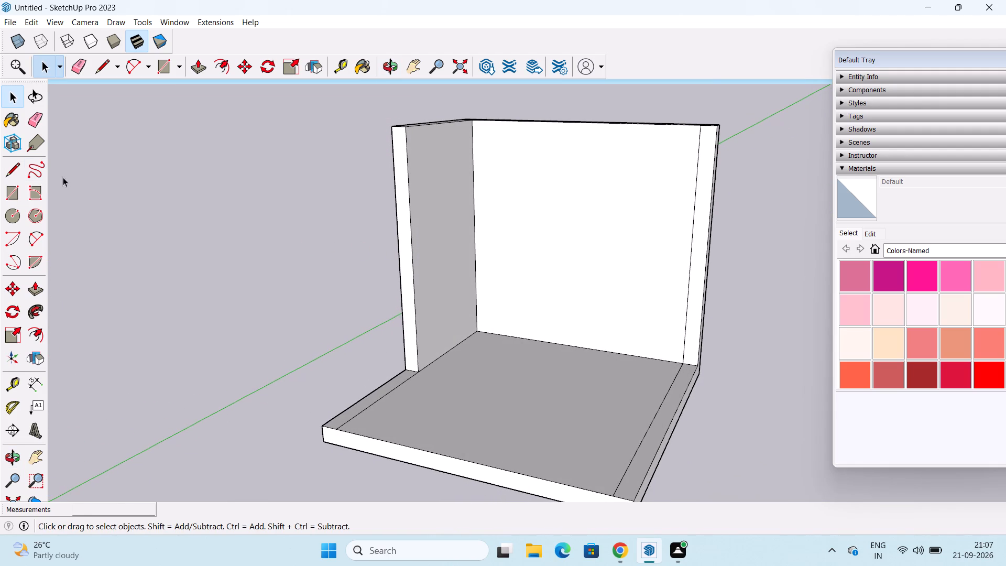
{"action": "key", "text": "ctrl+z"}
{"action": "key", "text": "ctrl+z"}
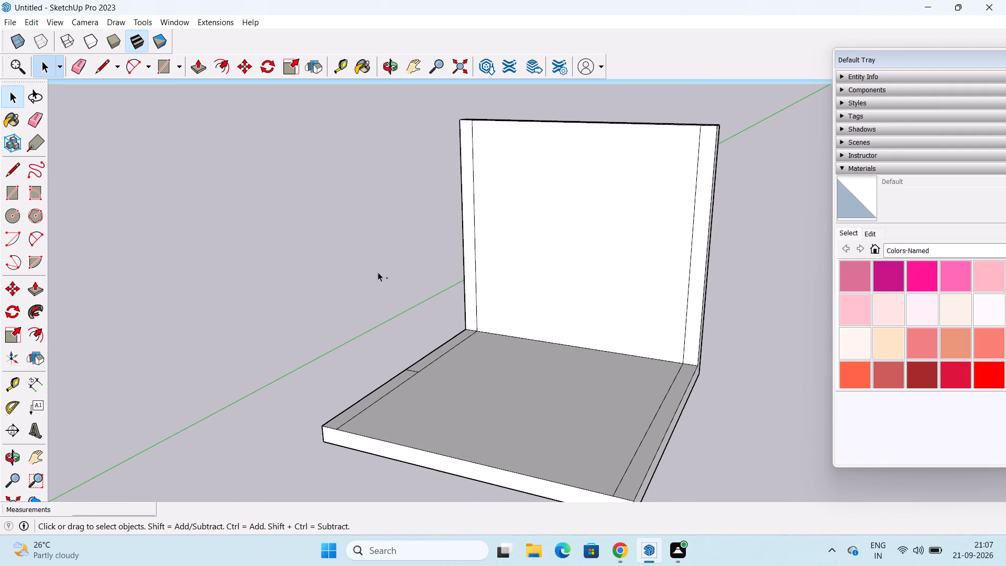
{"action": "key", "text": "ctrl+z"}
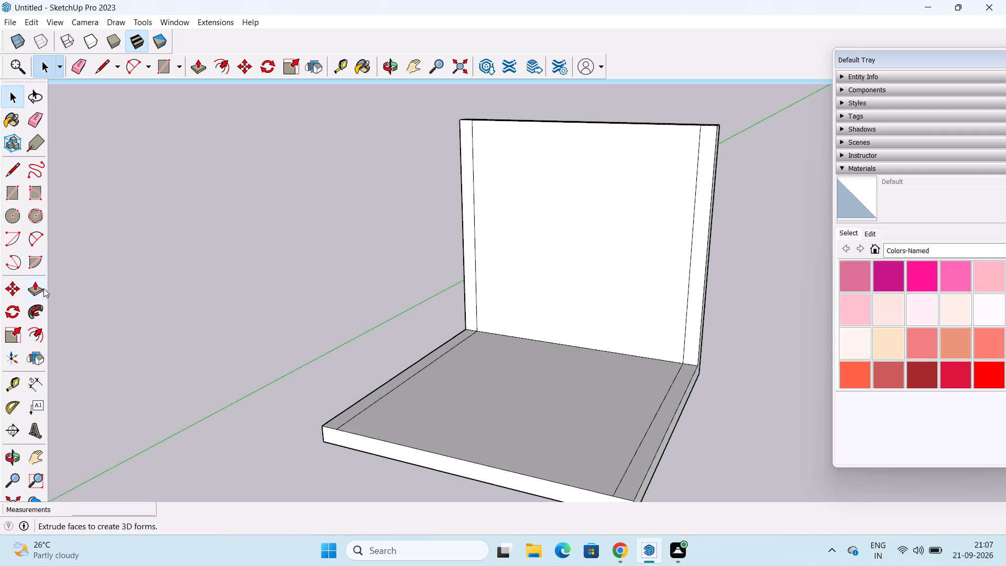
Extrude the full-length left border strip with Push/Pull until it is level with the top of the back wall.
{"action": "left_click", "coordinate": [38, 286]}
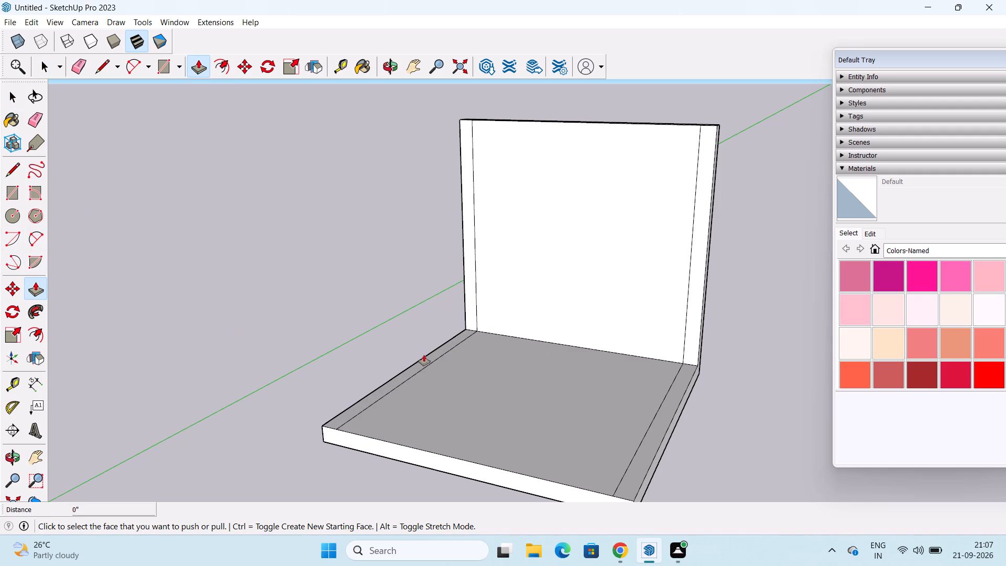
{"action": "left_click_drag", "start_coordinate": [429, 360], "coordinate": [430, 354]}
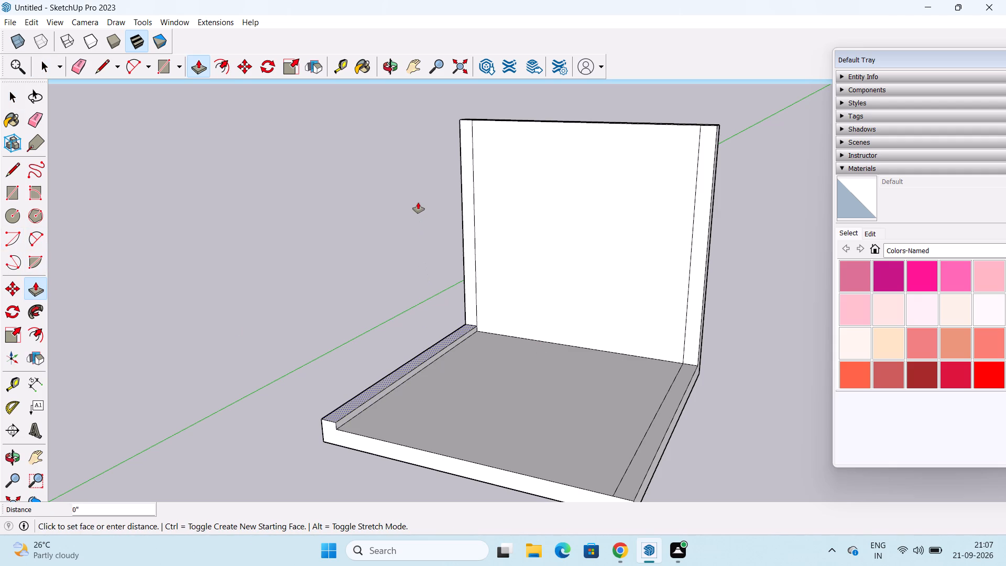
{"action": "left_click", "coordinate": [418, 202]}
{"action": "left_click", "coordinate": [432, 351]}
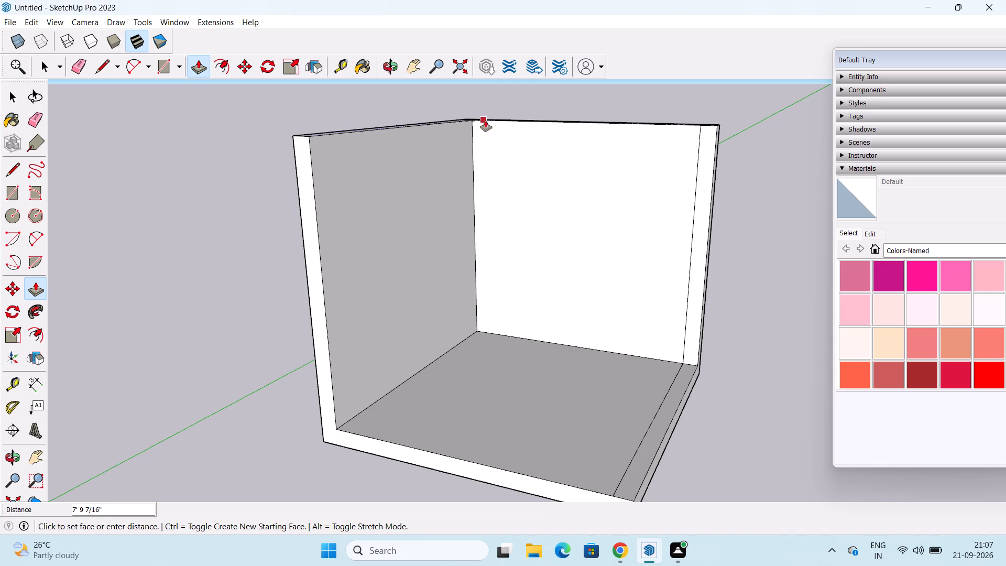
{"action": "left_click", "coordinate": [490, 121]}
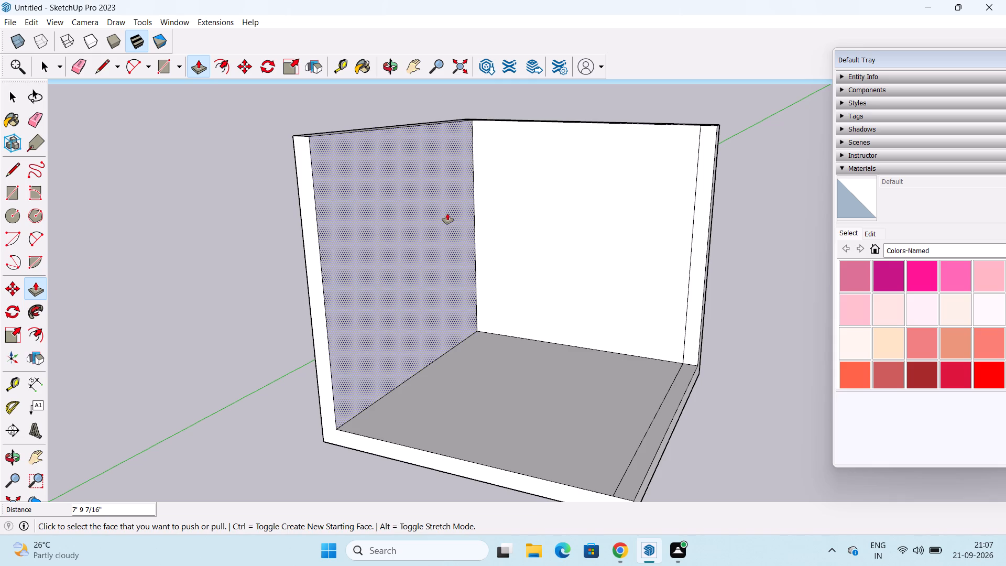
{"action": "key", "text": "space"}
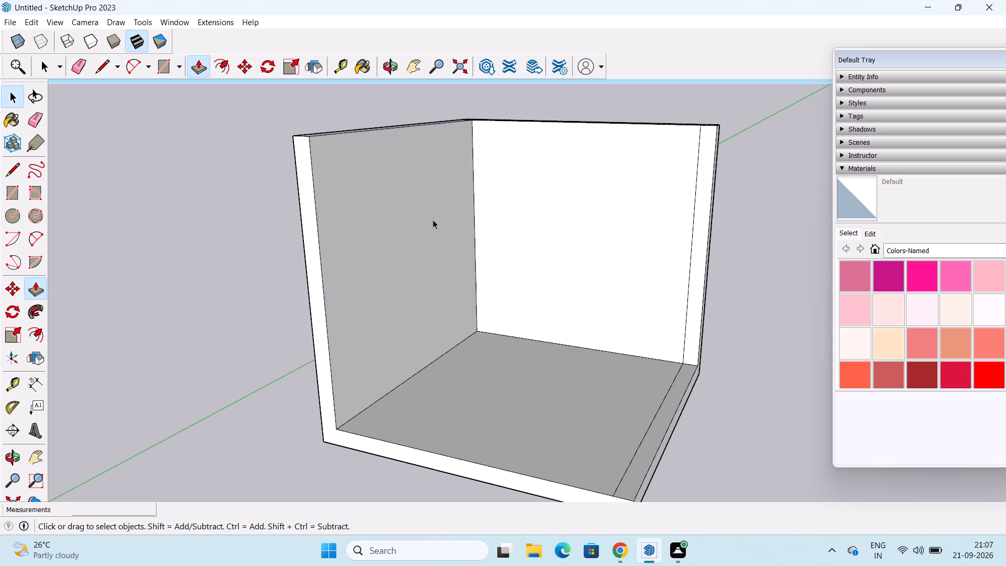
Copy the left wall's inner bottom edge 4" upward along the wall face.
{"action": "middle_click", "coordinate": [464, 258]}
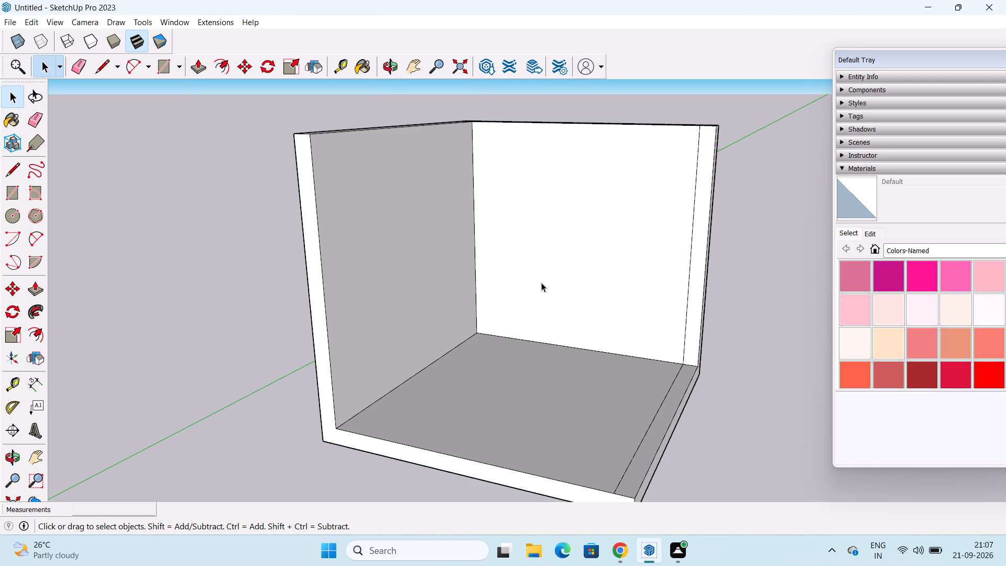
{"action": "left_click", "coordinate": [37, 385]}
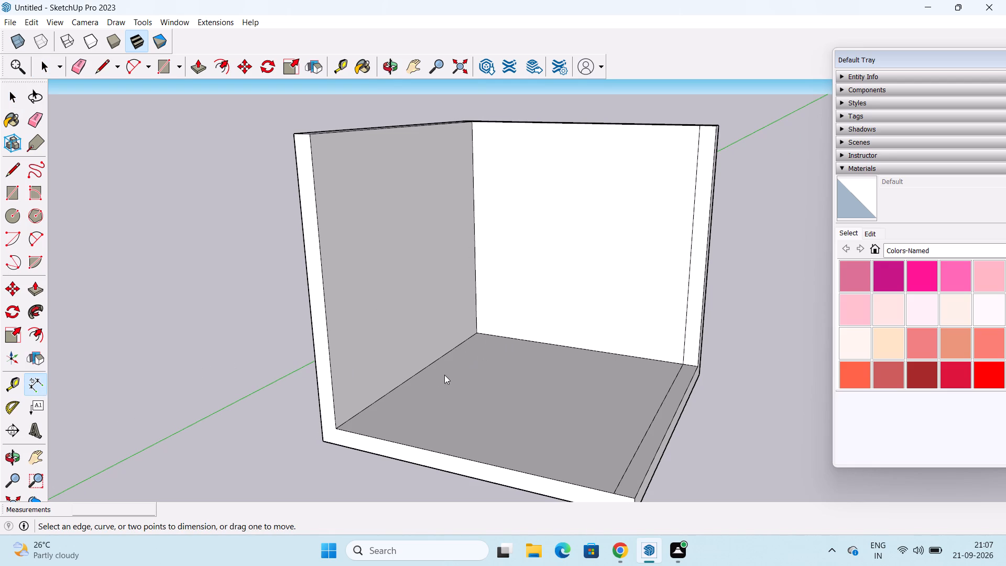
{"action": "key", "text": "space"}
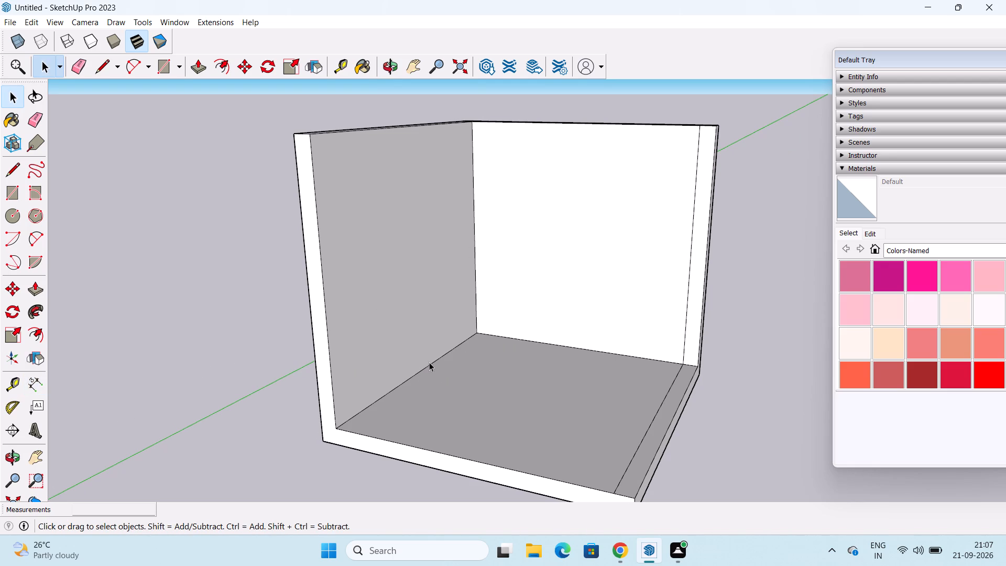
{"action": "left_click", "coordinate": [429, 365]}
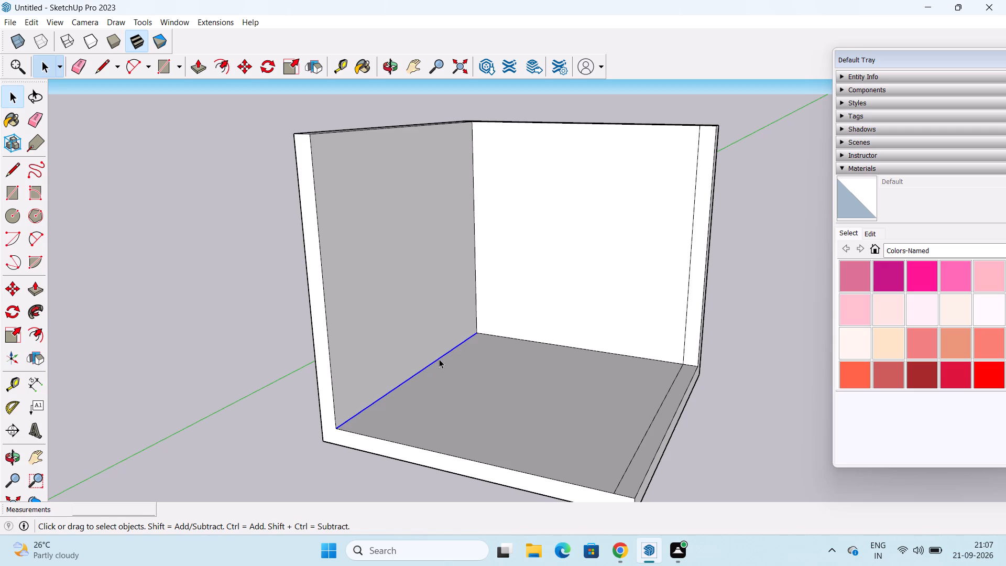
{"action": "key", "text": "m"}
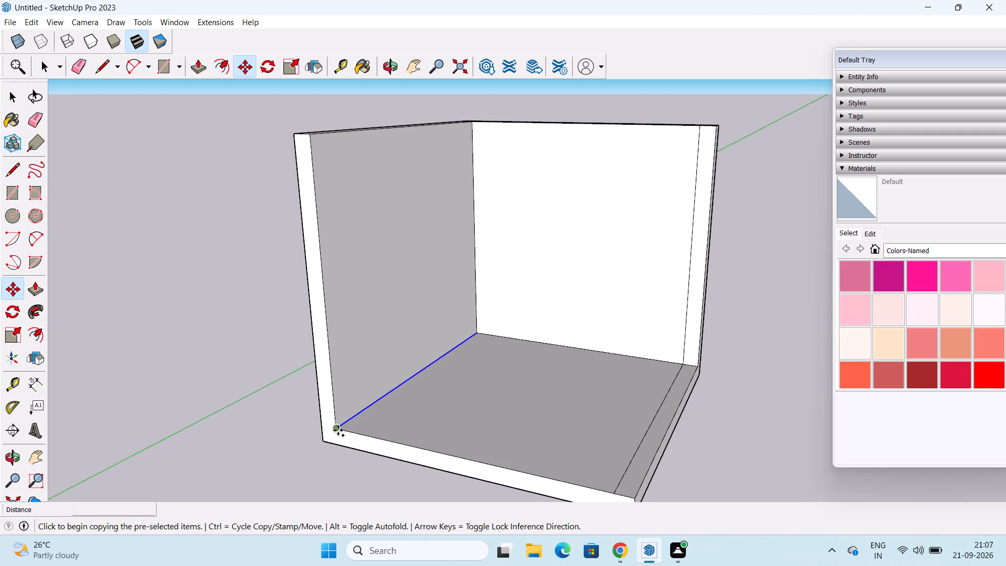
{"action": "left_click", "coordinate": [339, 430]}
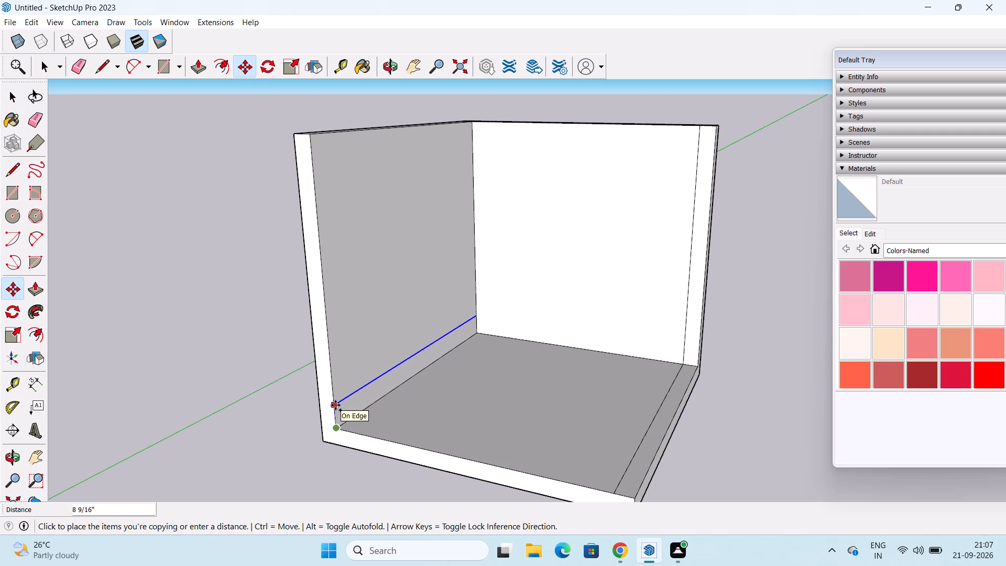
{"action": "key", "text": "4"}
{"action": "key", "text": "slash"}
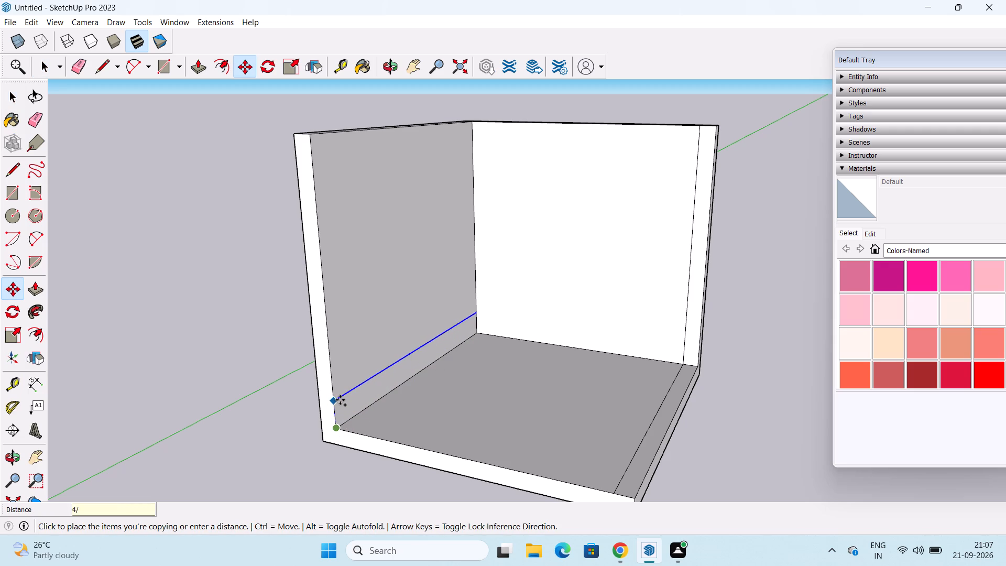
{"action": "key", "text": "BackSpace"}
{"action": "key", "text": "shift+quotedbl"}
{"action": "key", "text": "Return"}
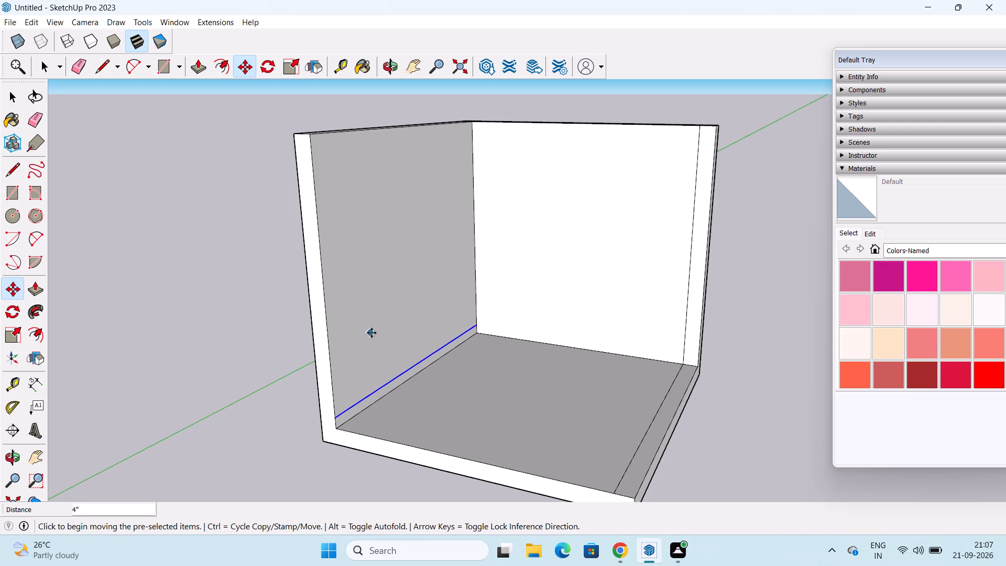
Copy the left wall's 4" base line up the wall face three times, at successive spacings of 30", 2" and 24".
{"action": "left_click", "coordinate": [334, 418]}
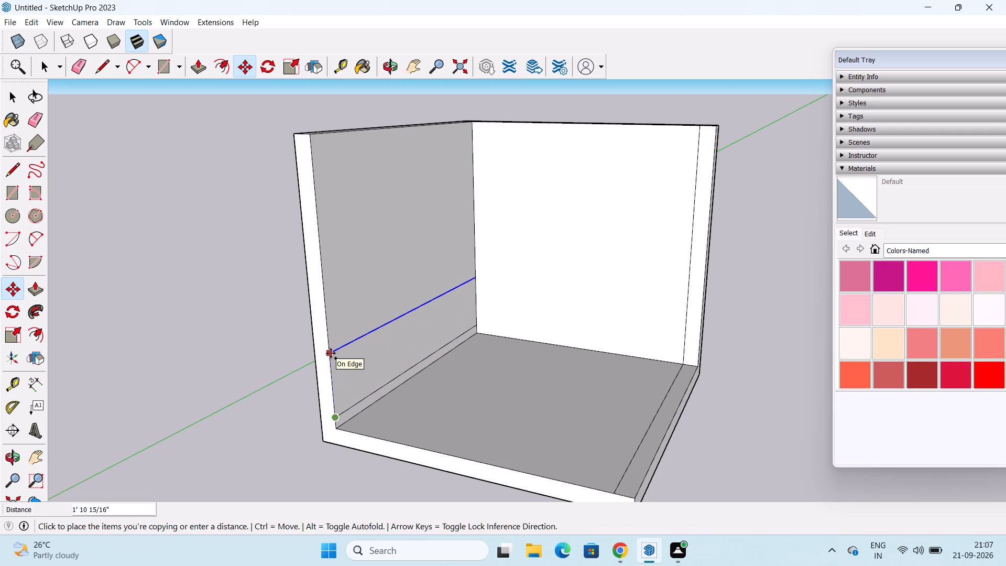
{"action": "type", "text": "30"}
{"action": "key", "text": "shift+quotedbl"}
{"action": "key", "text": "Return"}
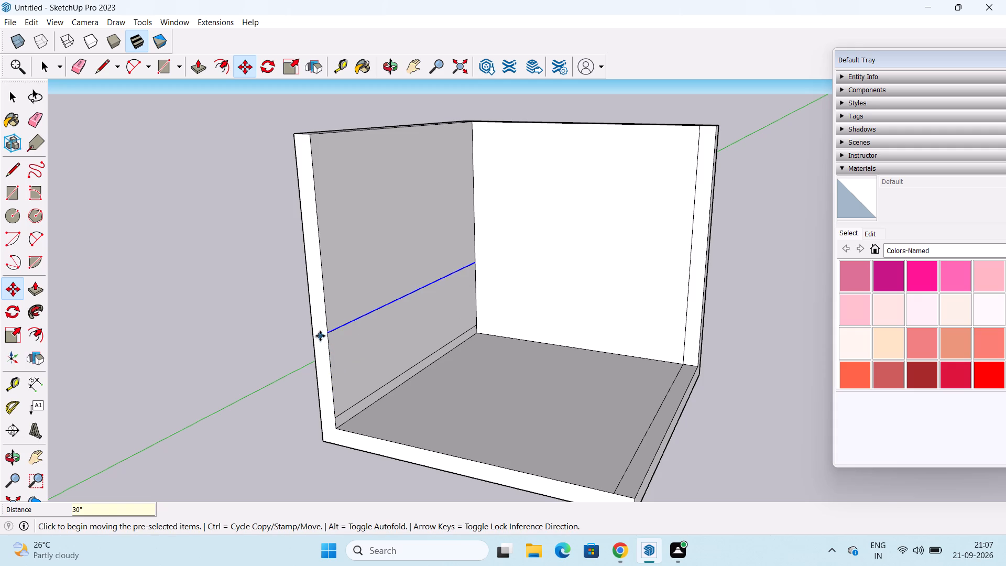
{"action": "left_click", "coordinate": [327, 335]}
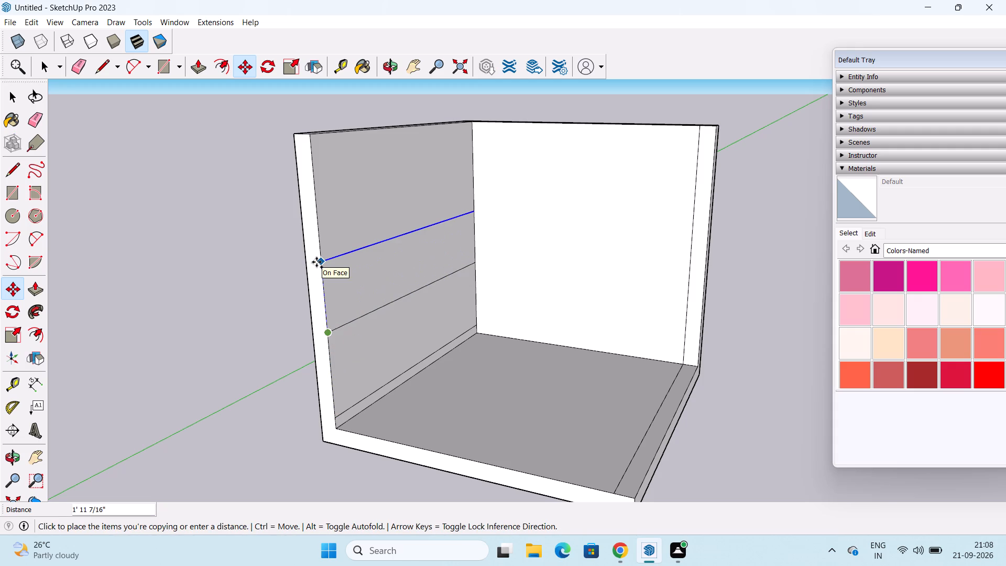
{"action": "type", "text": "2\""}
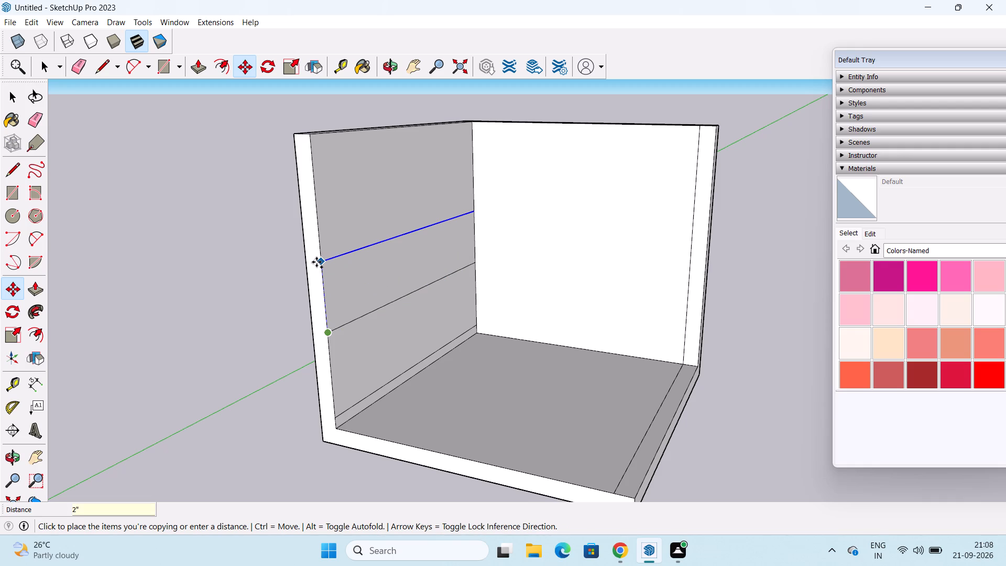
{"action": "key", "text": "Return"}
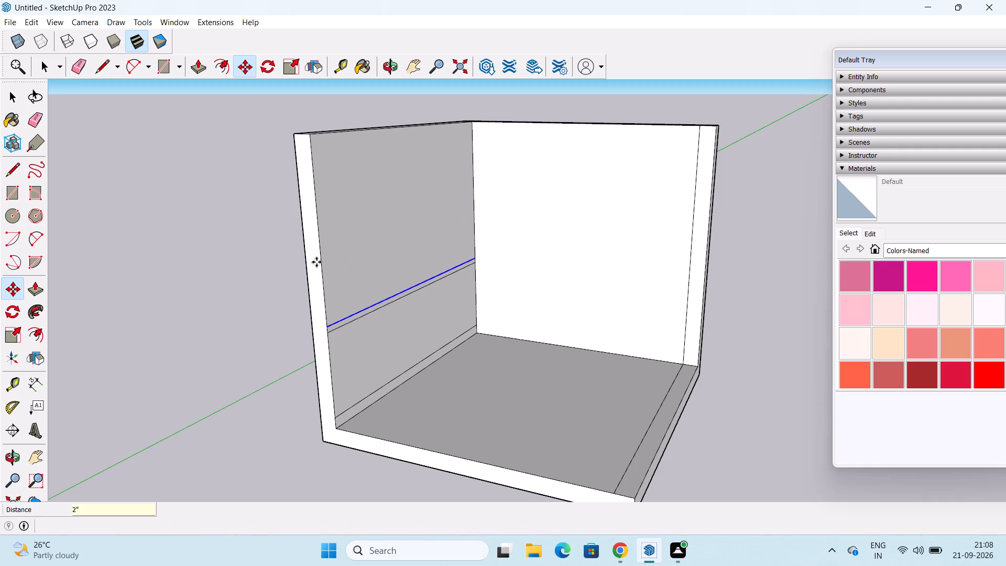
{"action": "left_click", "coordinate": [331, 326]}
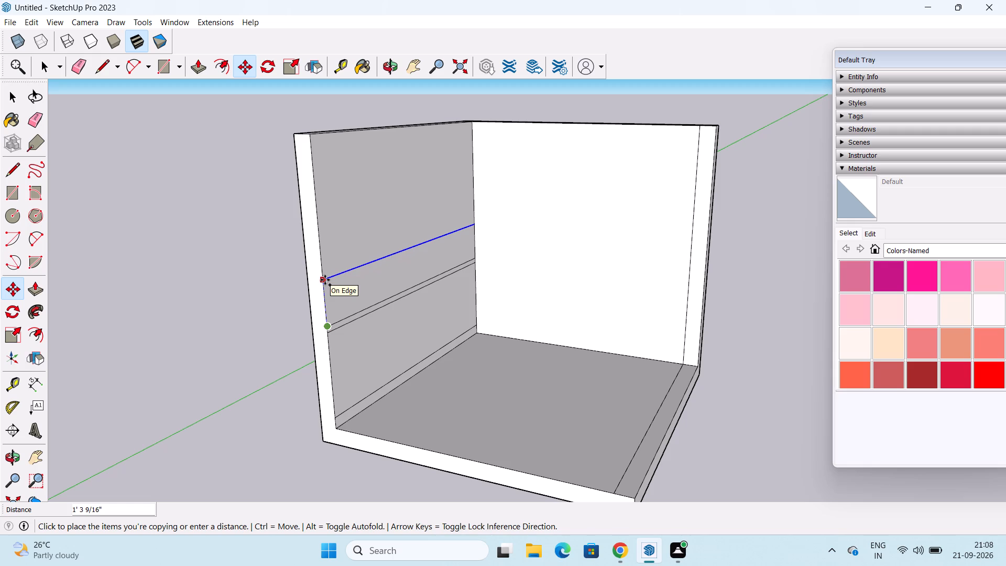
{"action": "type", "text": "24\""}
{"action": "key", "text": "Return"}
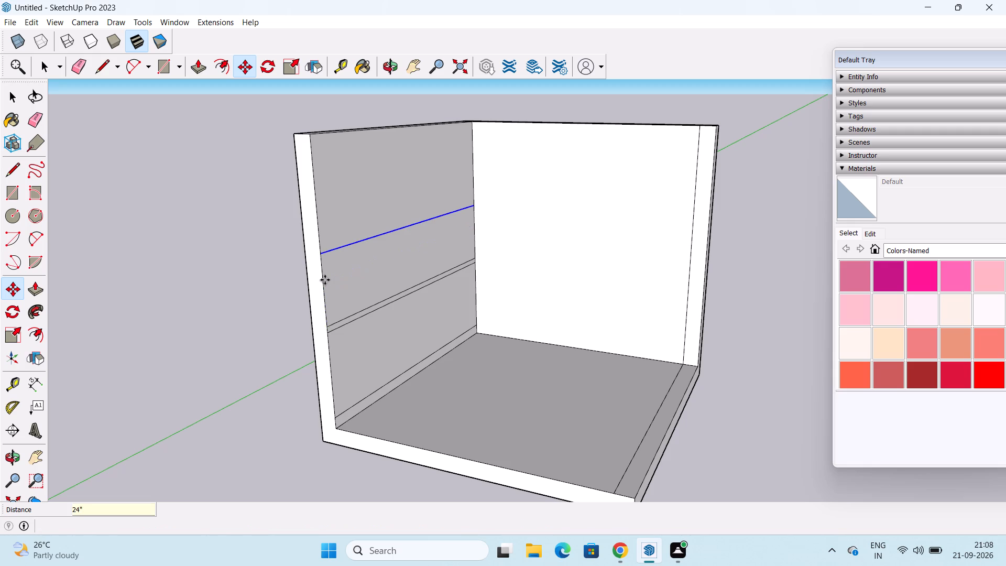
Copy the left wall's inner top edge 6" down the wall face.
{"action": "middle_click", "coordinate": [348, 247]}
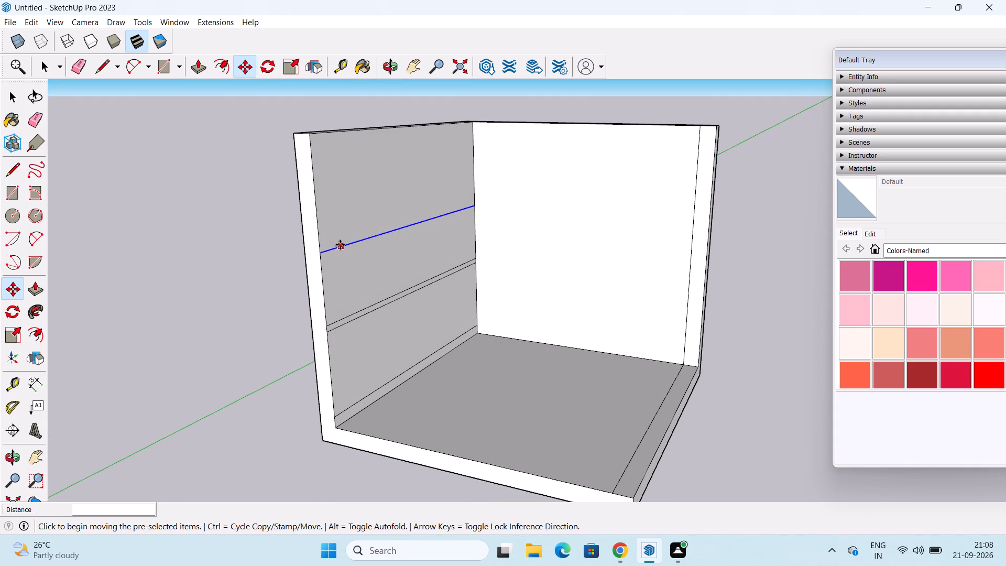
{"action": "key", "text": "space"}
{"action": "left_click", "coordinate": [344, 132]}
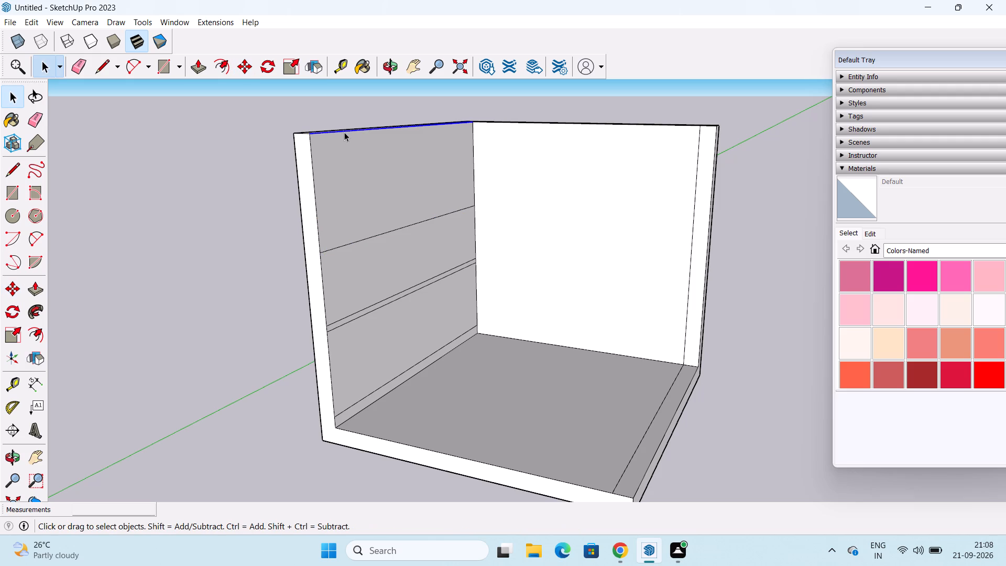
{"action": "key", "text": "m"}
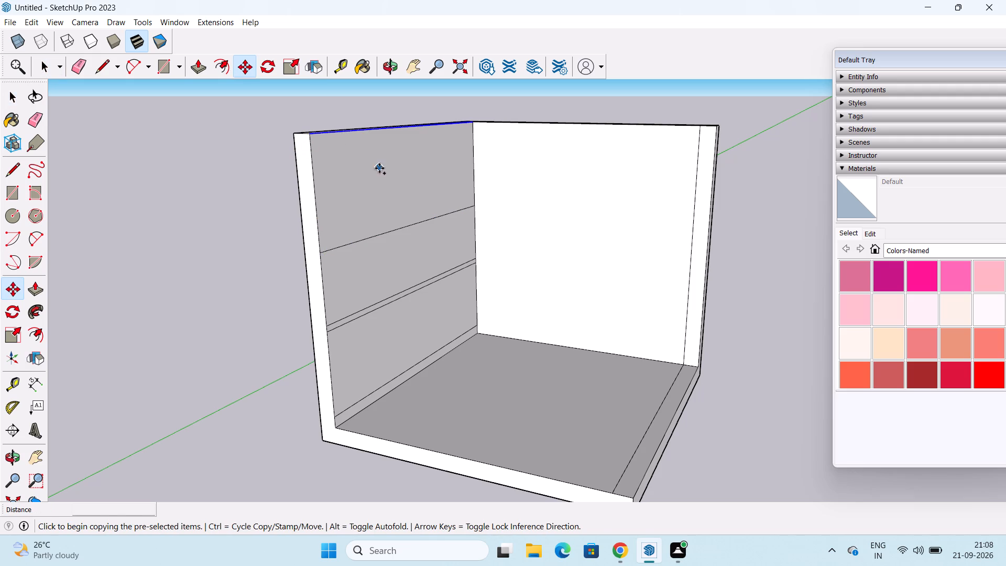
{"action": "left_click", "coordinate": [310, 136]}
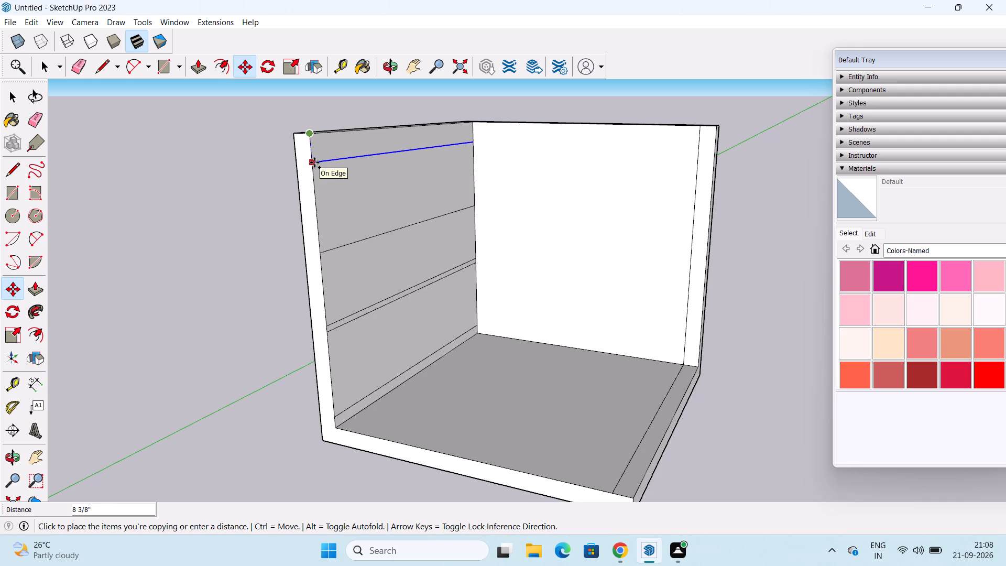
{"action": "type", "text": "6\""}
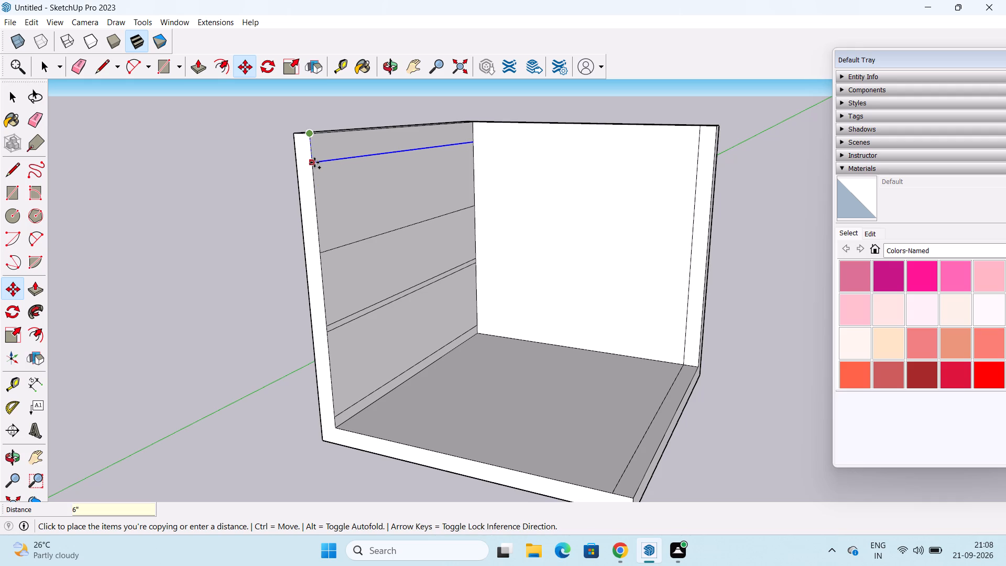
{"action": "key", "text": "Return"}
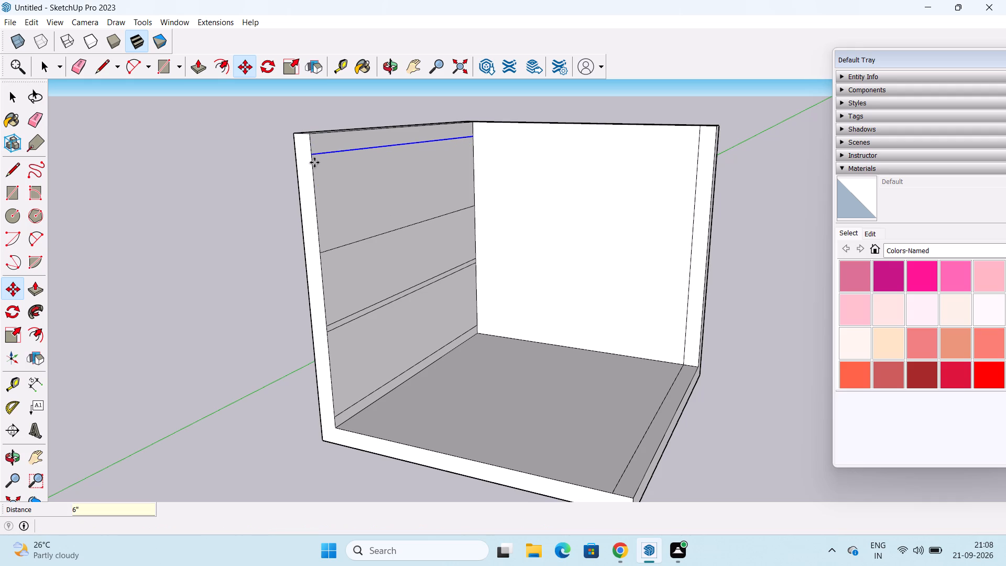
{"action": "key", "text": "space"}
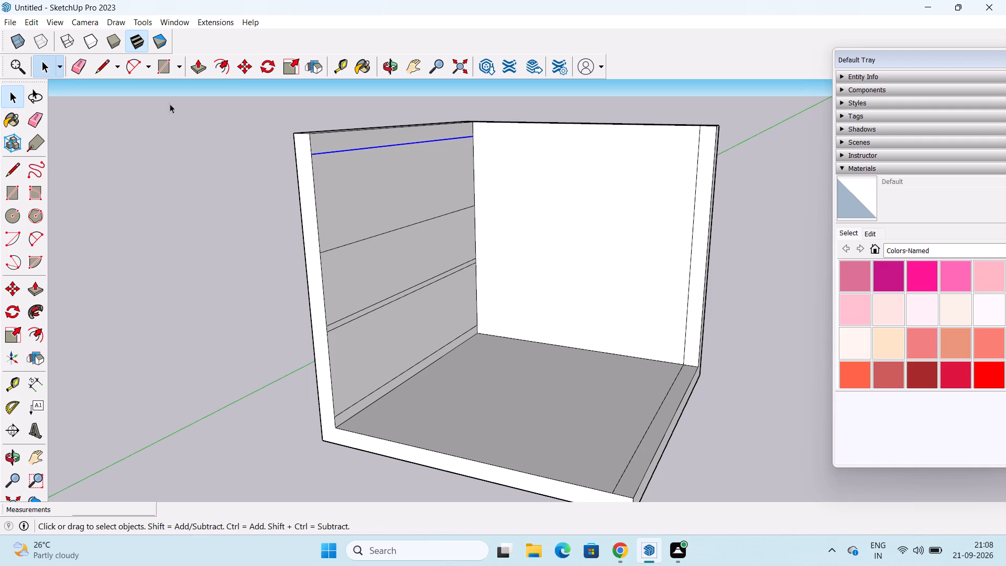
Draw five 8' horizontal lines across the back wall, continuing each of the left wall's lines from the shared corner.
{"action": "left_click", "coordinate": [16, 164]}
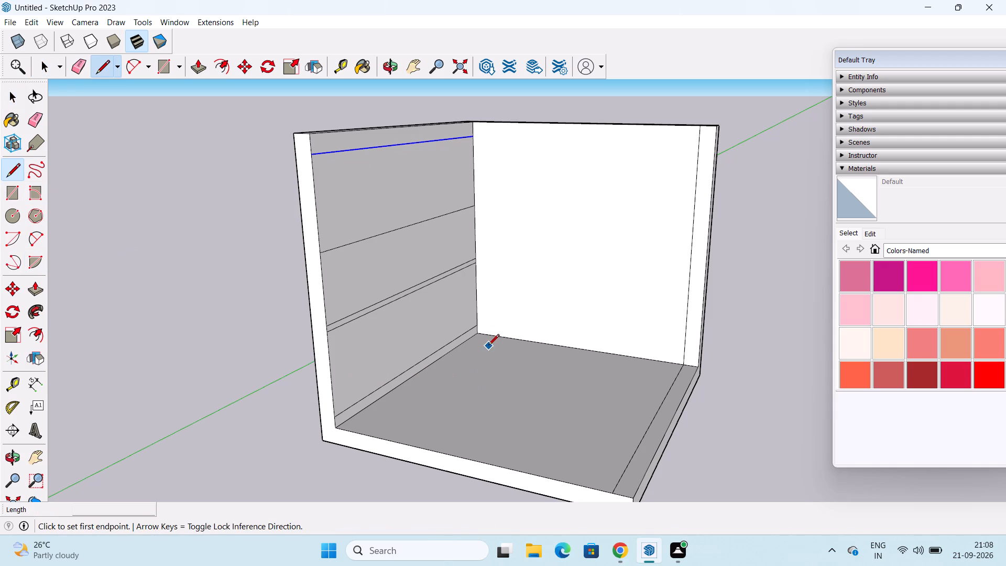
{"action": "left_click", "coordinate": [477, 326]}
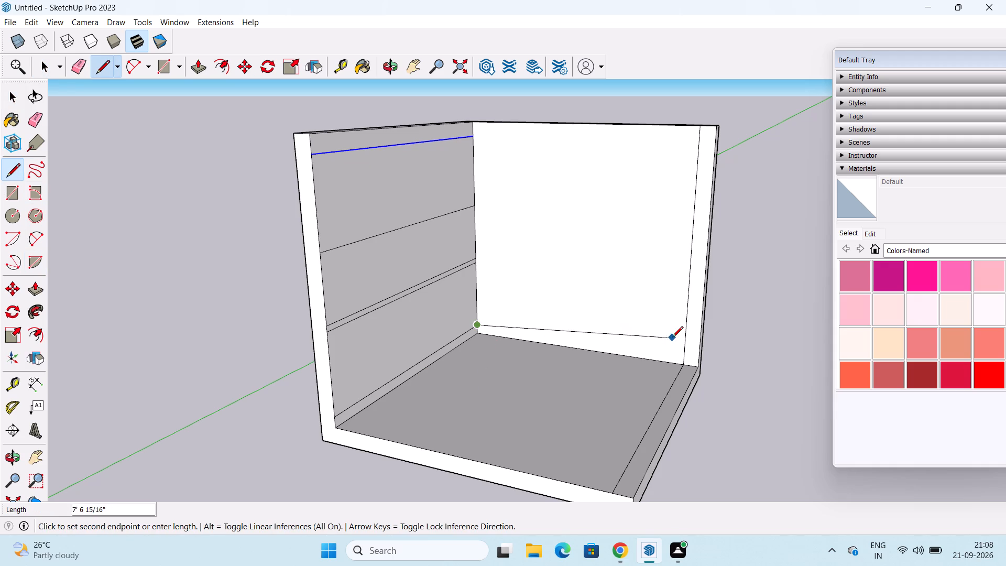
{"action": "left_click", "coordinate": [686, 353]}
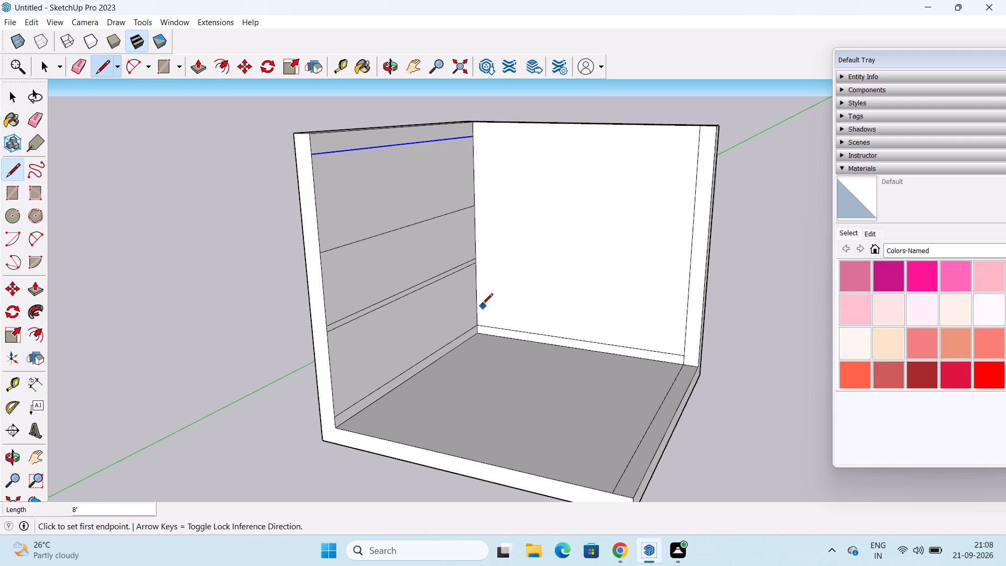
{"action": "left_click", "coordinate": [475, 265]}
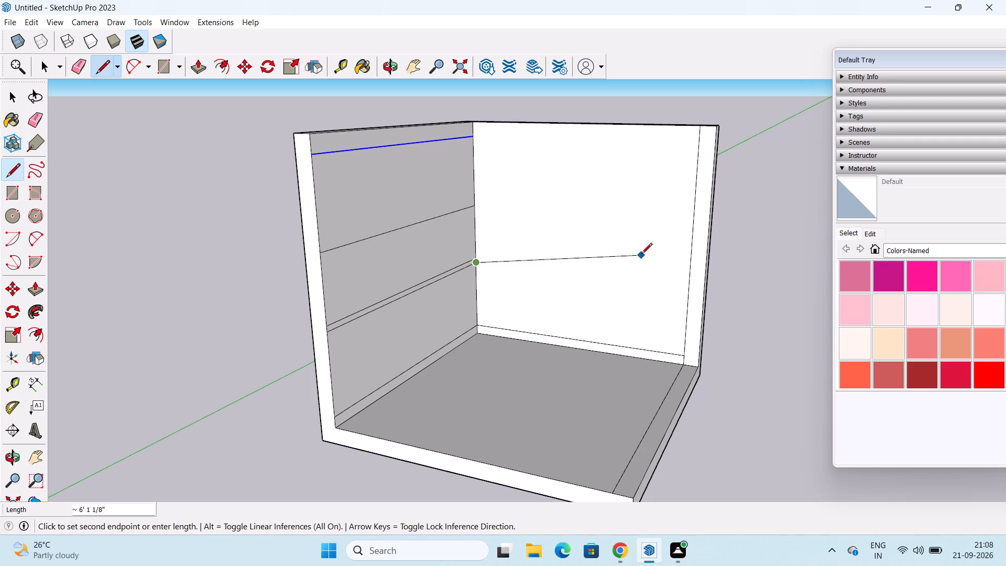
{"action": "left_click", "coordinate": [691, 288]}
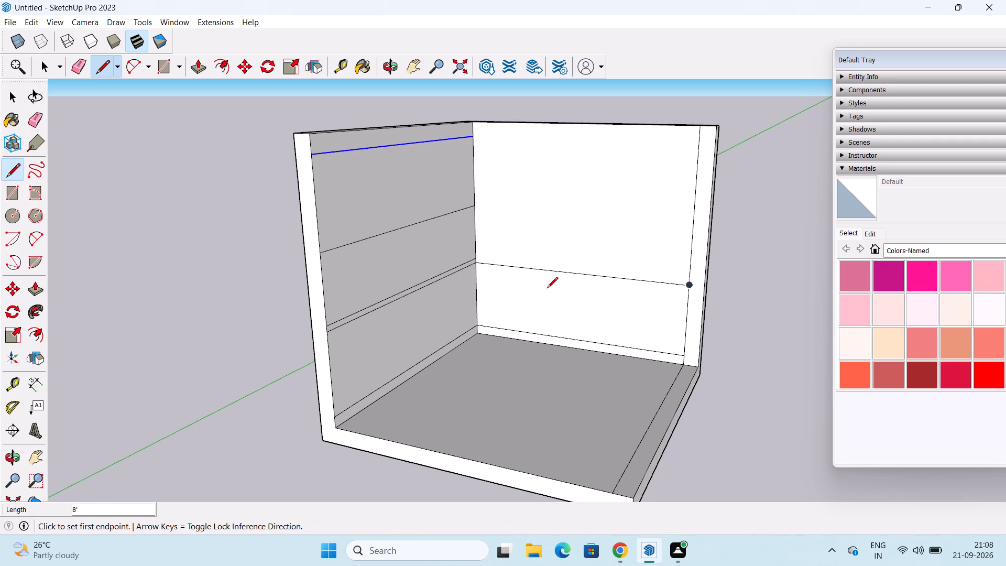
{"action": "left_click", "coordinate": [476, 259]}
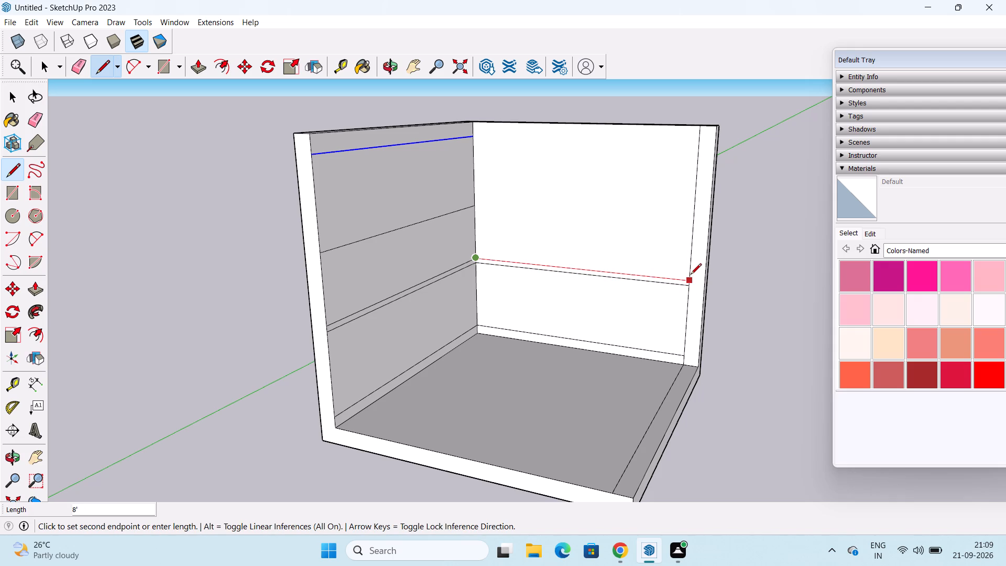
{"action": "left_click", "coordinate": [690, 275]}
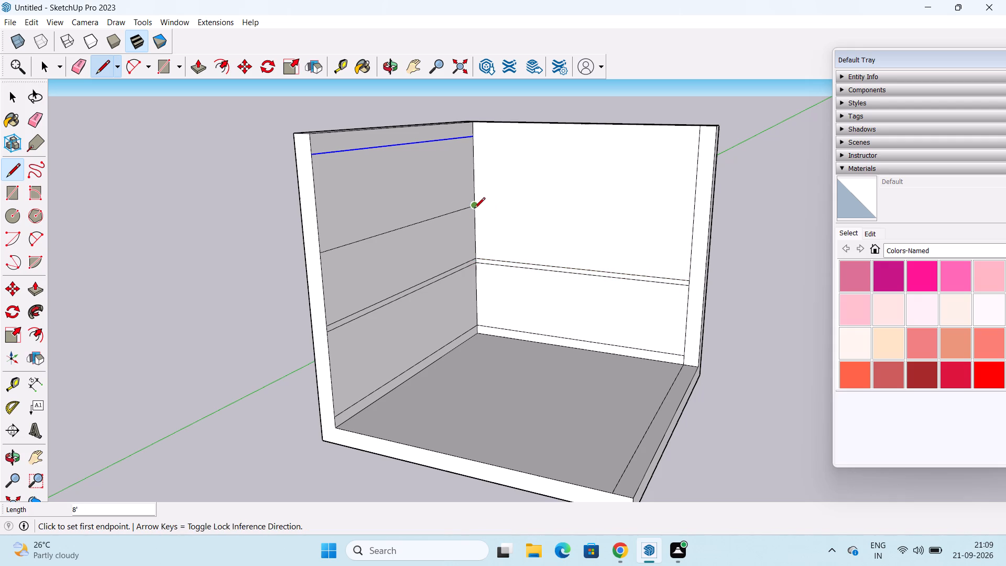
{"action": "left_click", "coordinate": [474, 209]}
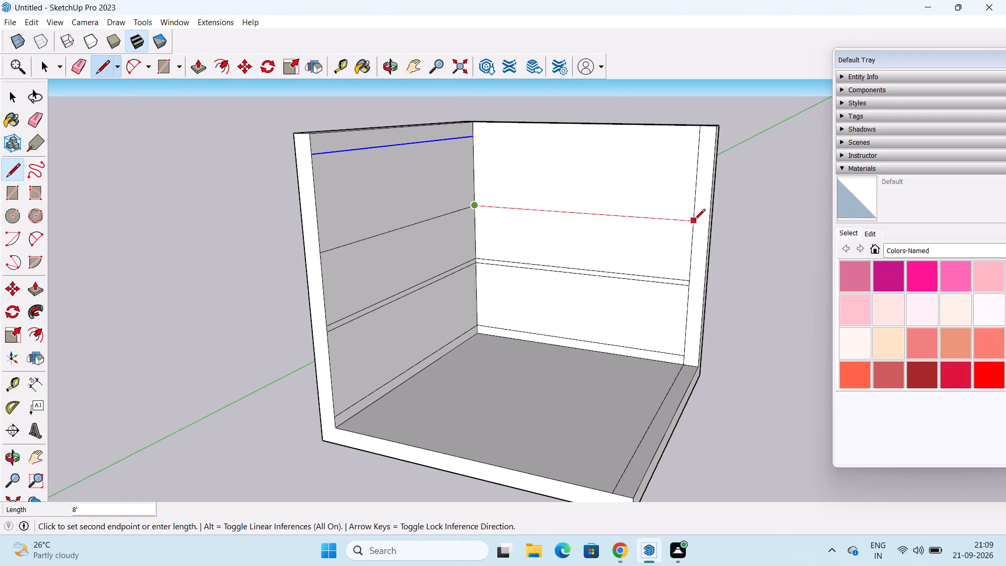
{"action": "left_click", "coordinate": [694, 221]}
{"action": "left_click", "coordinate": [475, 135]}
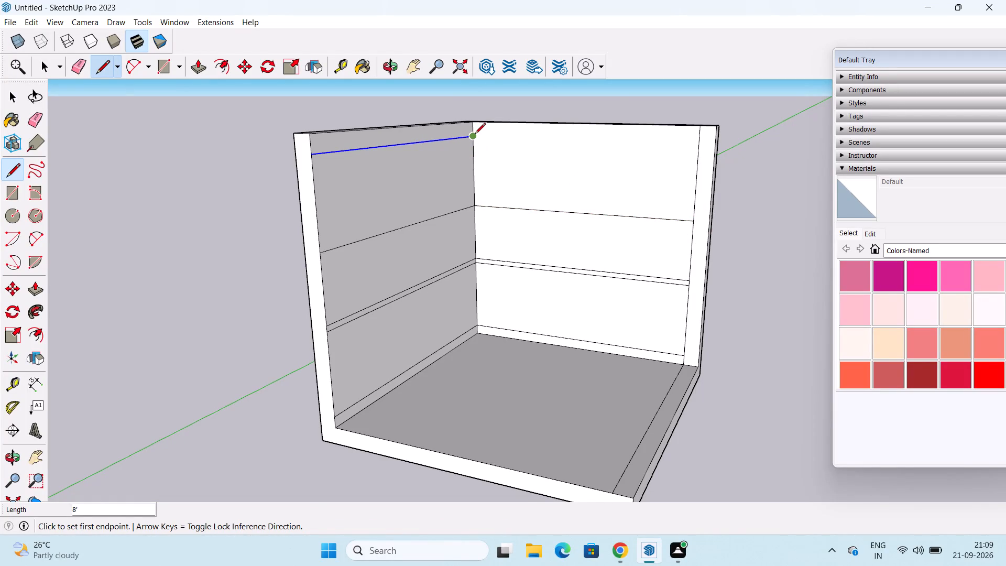
{"action": "left_click", "coordinate": [699, 143]}
{"action": "key", "text": "space"}
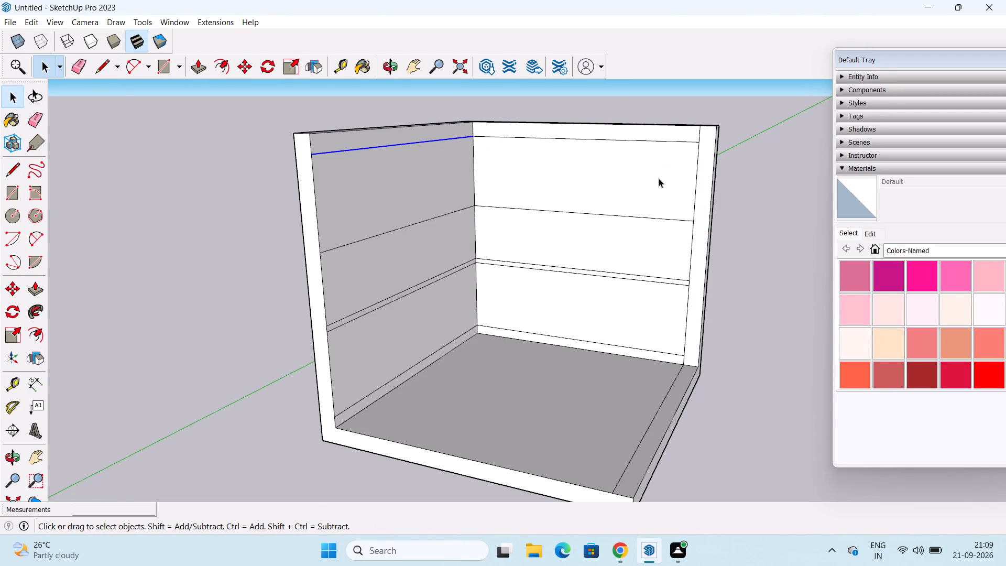
Extrude the 4" high base strips on the left and back walls 22" into the room with Push/Pull.
{"action": "middle_click_drag", "start_coordinate": [634, 201], "coordinate": [609, 185], "text": "shift"}
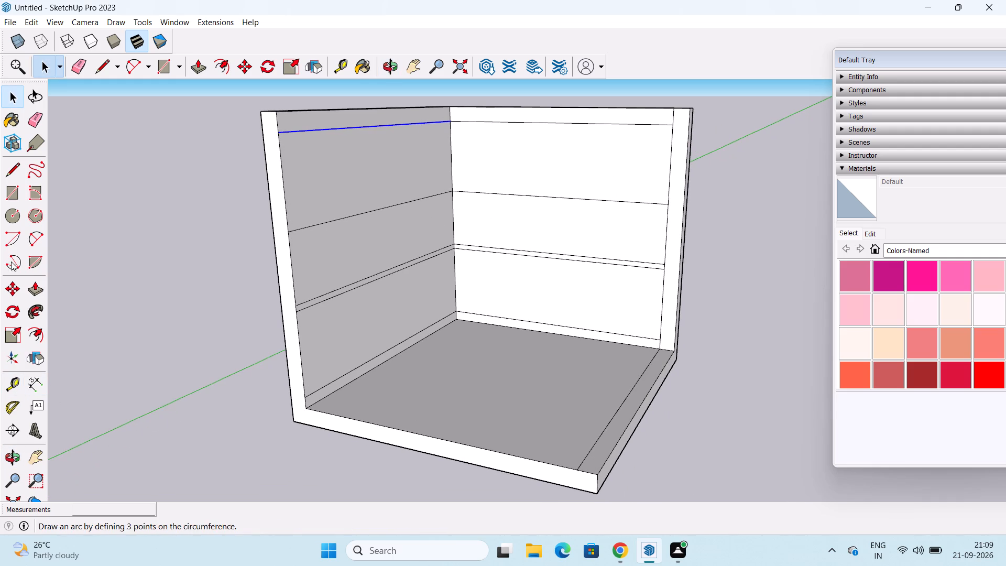
{"action": "left_click", "coordinate": [37, 287]}
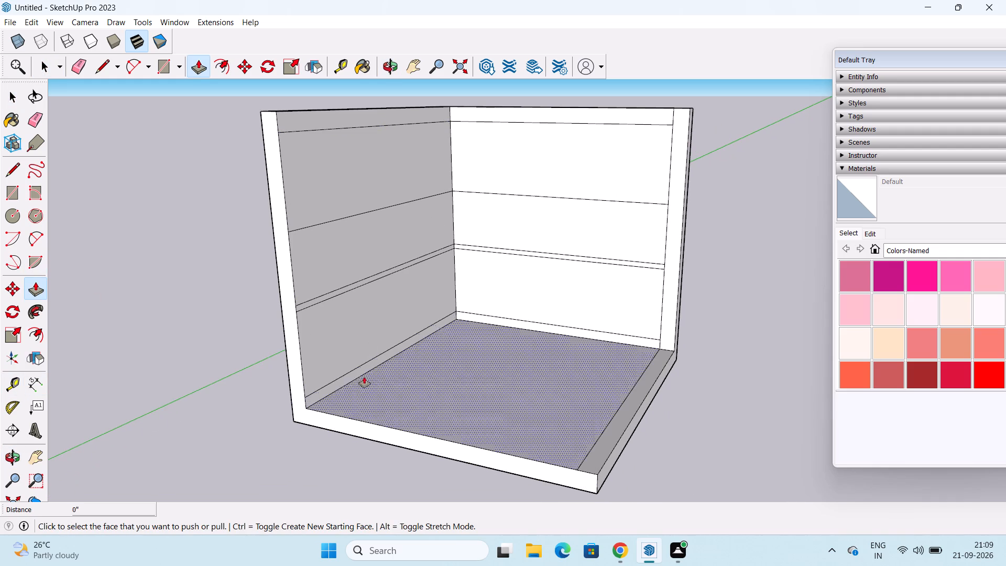
{"action": "left_click", "coordinate": [345, 379]}
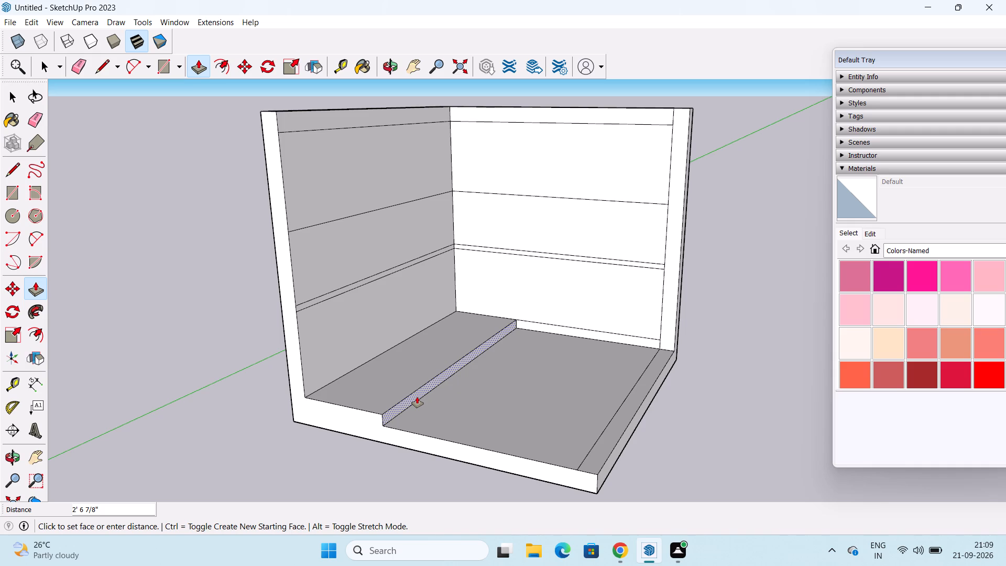
{"action": "type", "text": "22"}
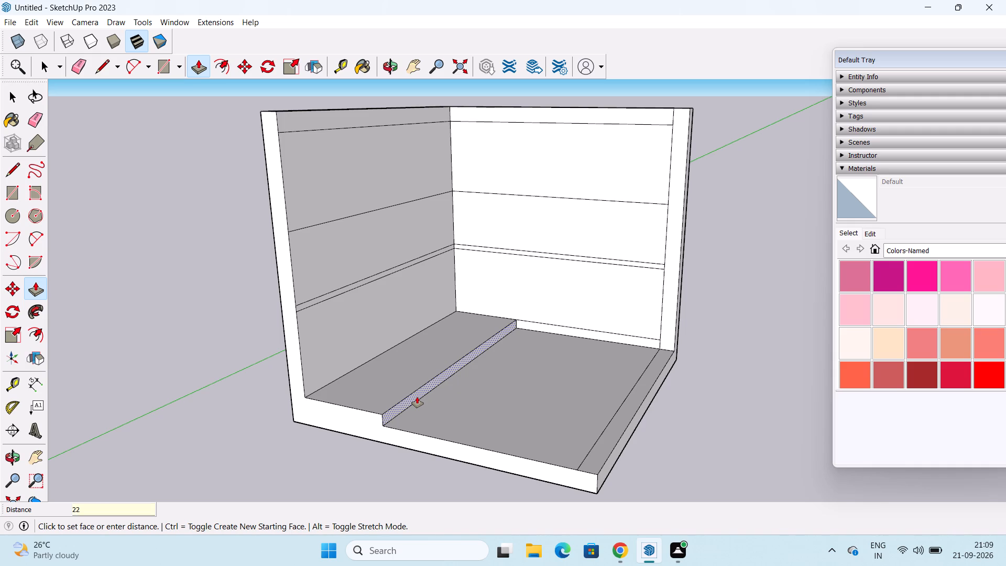
{"action": "key", "text": "shift+quotedbl"}
{"action": "key", "text": "Return"}
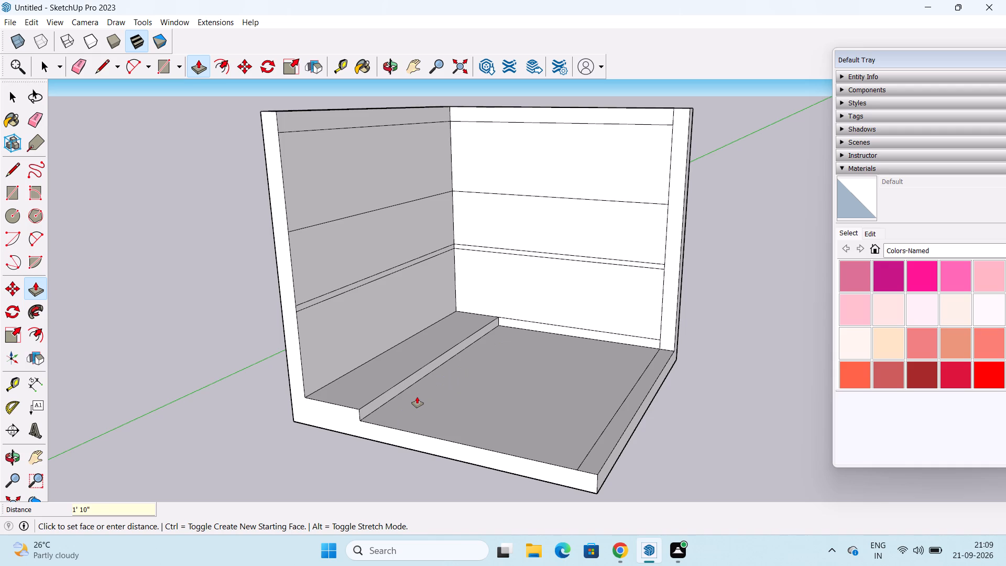
{"action": "double_click", "coordinate": [567, 333]}
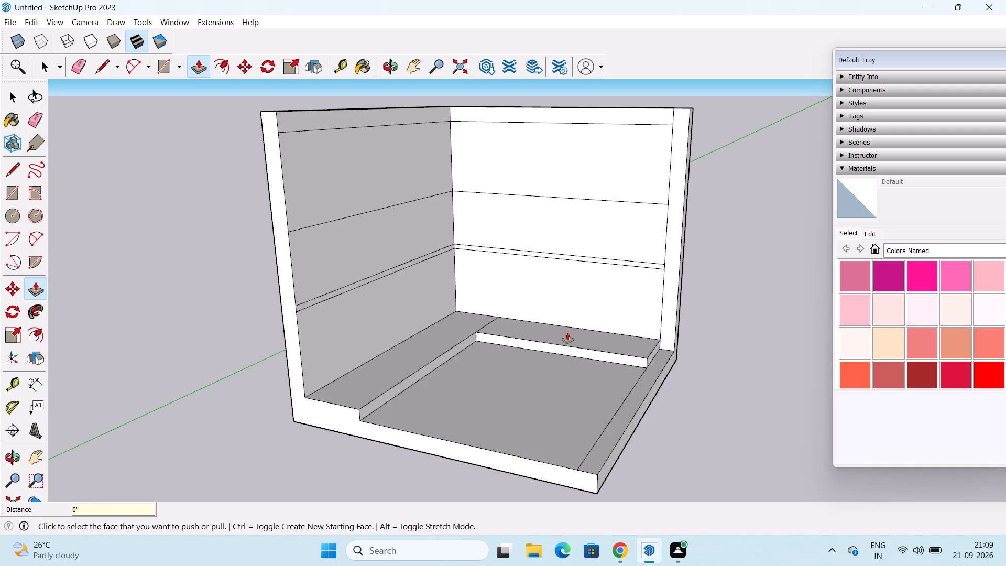
Extrude the left wall's 30" high band above the base strip 1' 10", flush with the front of the raised base.
{"action": "middle_click_drag", "start_coordinate": [565, 334], "coordinate": [286, 524]}
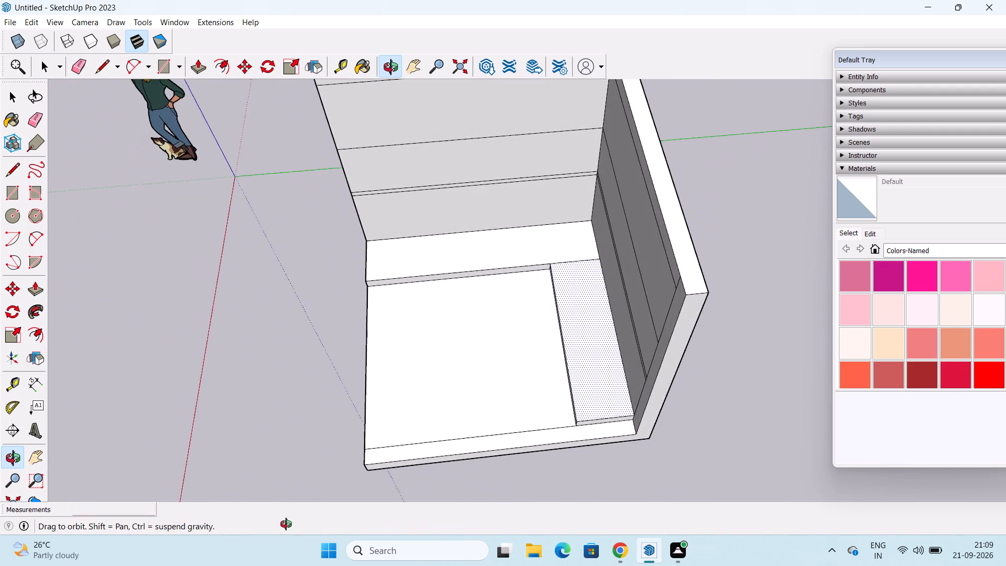
{"action": "middle_click_drag", "start_coordinate": [286, 524], "coordinate": [589, 319]}
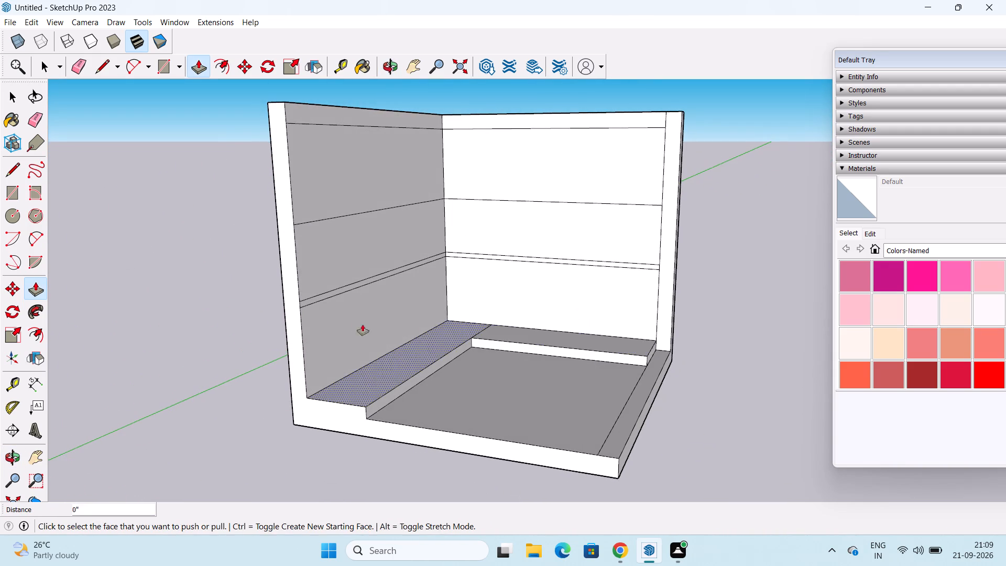
{"action": "left_click", "coordinate": [358, 324]}
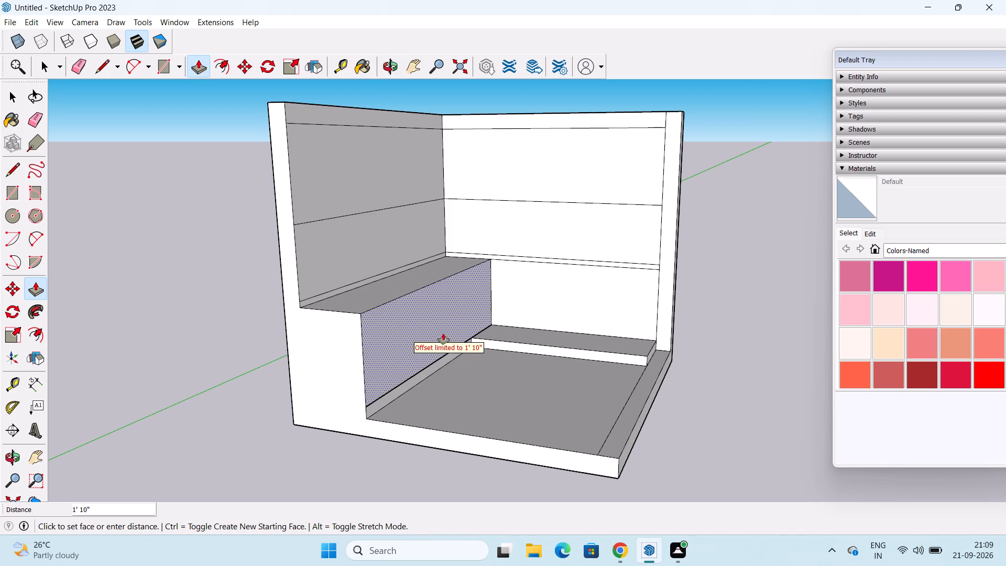
{"action": "left_click", "coordinate": [444, 332]}
Push/Pull the front face of the left base unit 2" further into the room, past the base strip.
{"action": "left_click", "coordinate": [425, 340]}
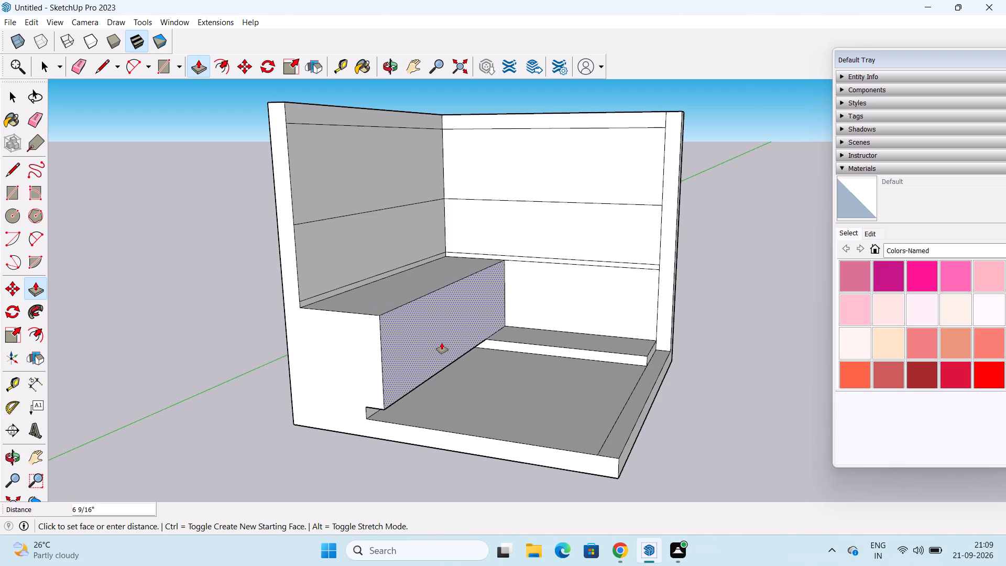
{"action": "key", "text": "2"}
{"action": "key", "text": "shift+quotedbl"}
{"action": "key", "text": "Return"}
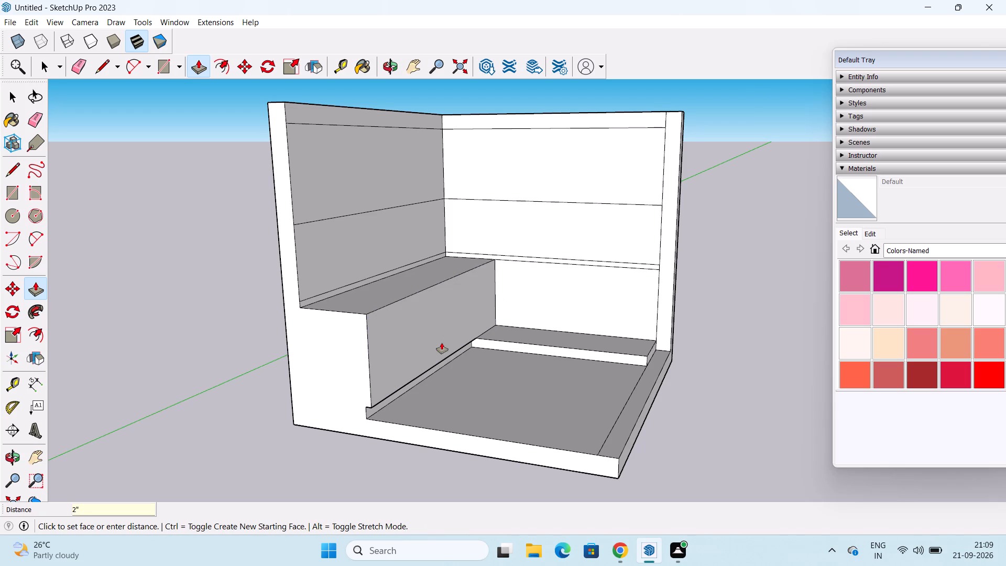
Extrude the back wall's band above the base strip 1' 10", and pull its front face out another 2".
{"action": "left_click", "coordinate": [609, 283]}
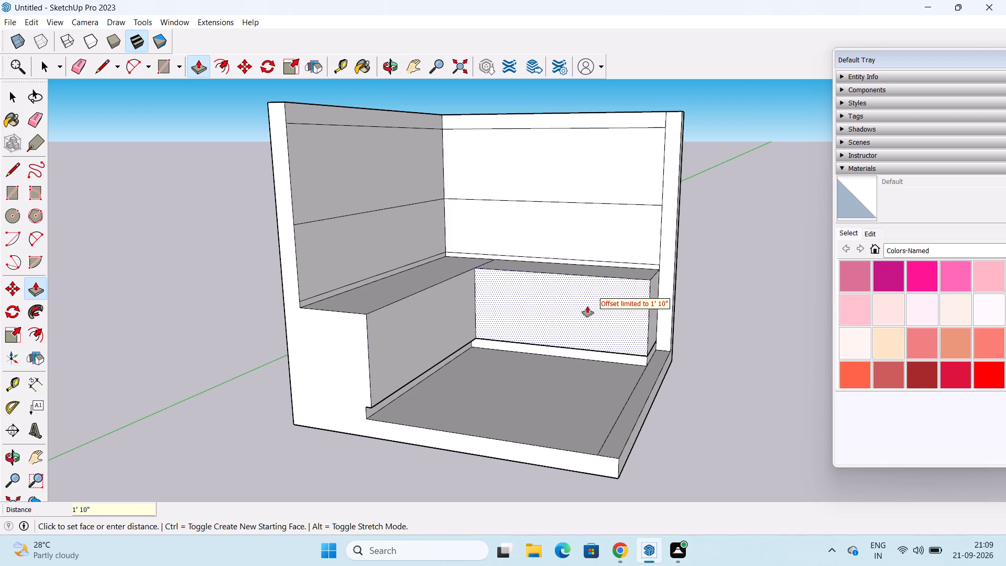
{"action": "left_click", "coordinate": [573, 316]}
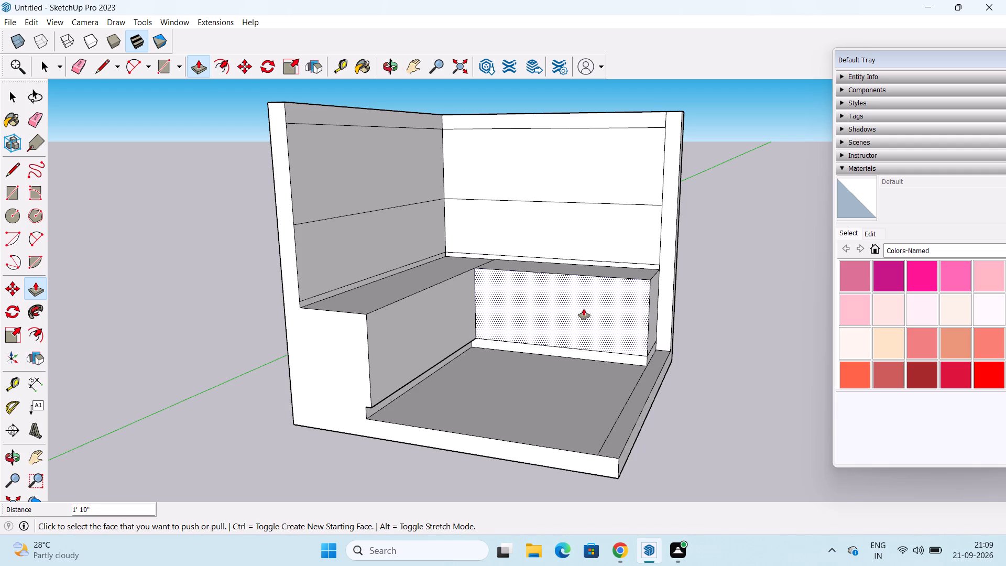
{"action": "left_click", "coordinate": [584, 309]}
{"action": "type", "text": "2\""}
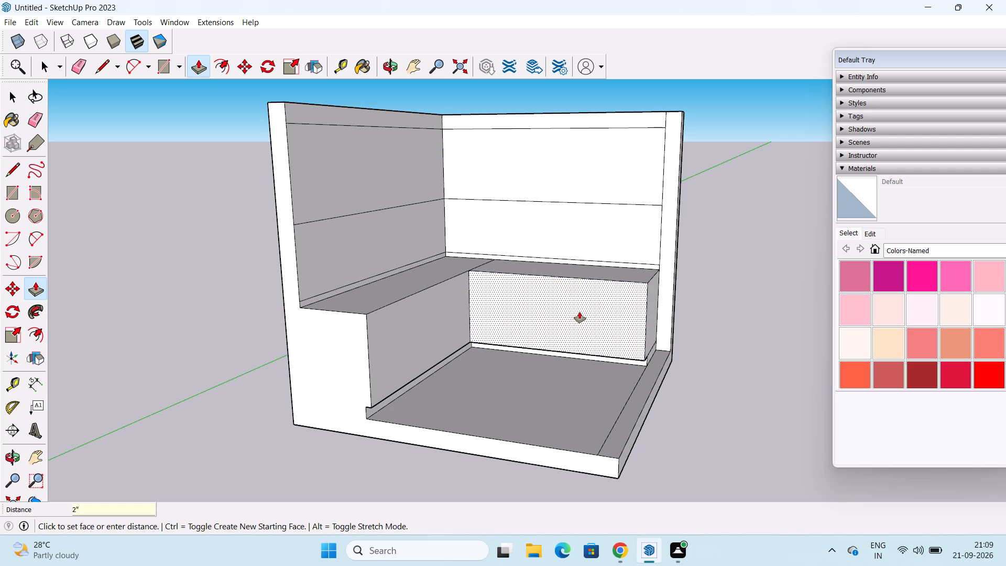
{"action": "key", "text": "Return"}
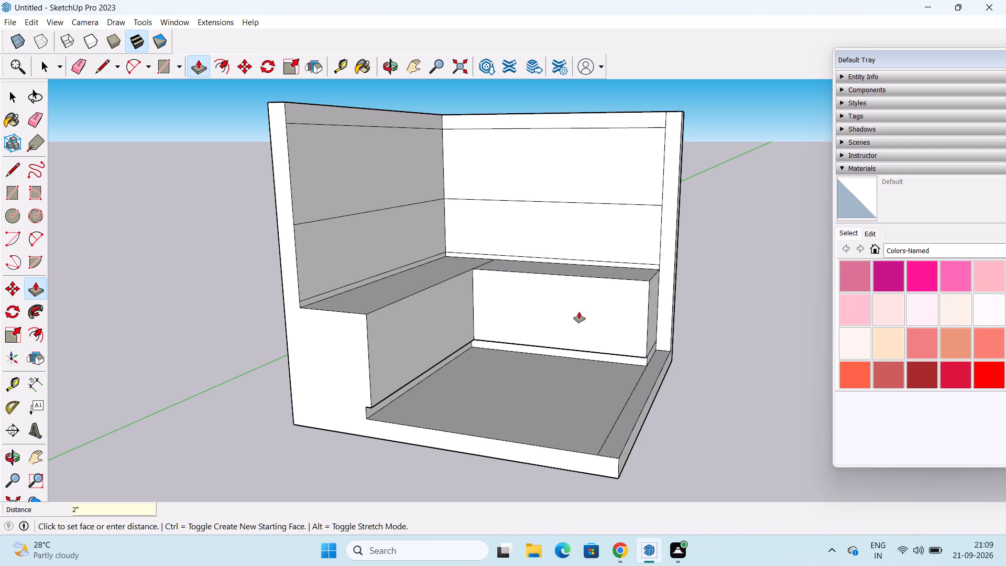
Extrude the thin countertop strips above the left and back base units 2', flush with the units' front faces.
{"action": "left_click", "coordinate": [326, 295]}
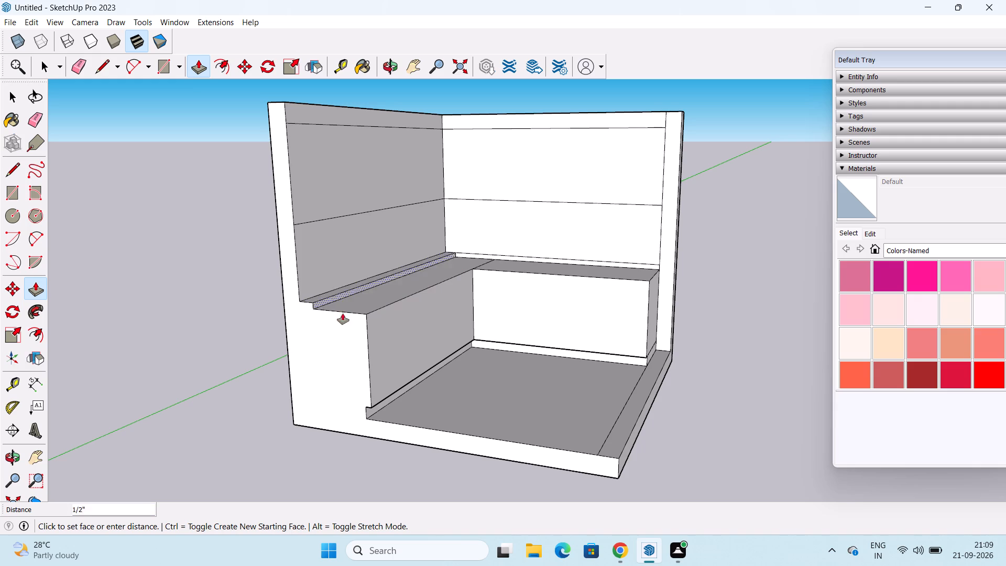
{"action": "left_click", "coordinate": [375, 317]}
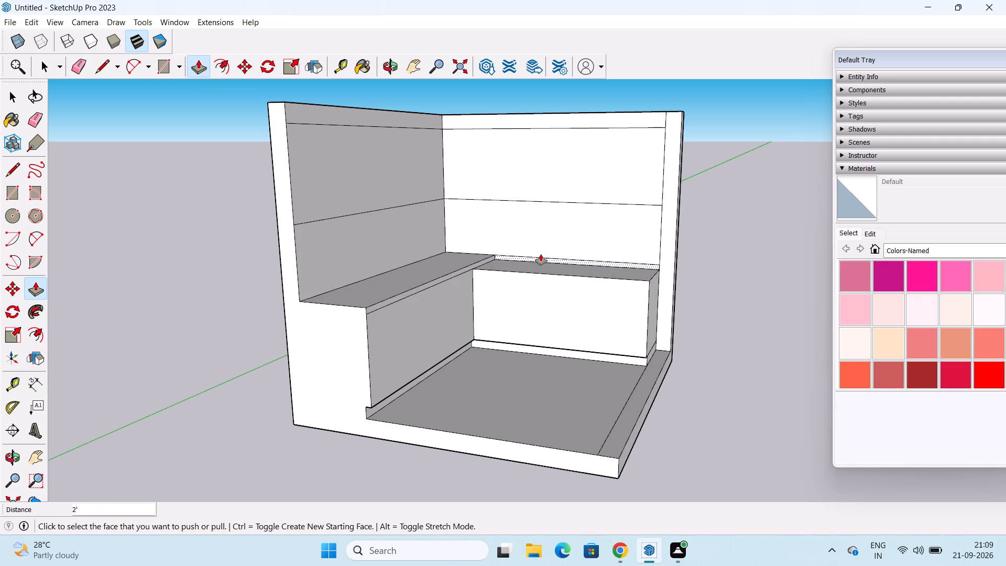
{"action": "double_click", "coordinate": [559, 260]}
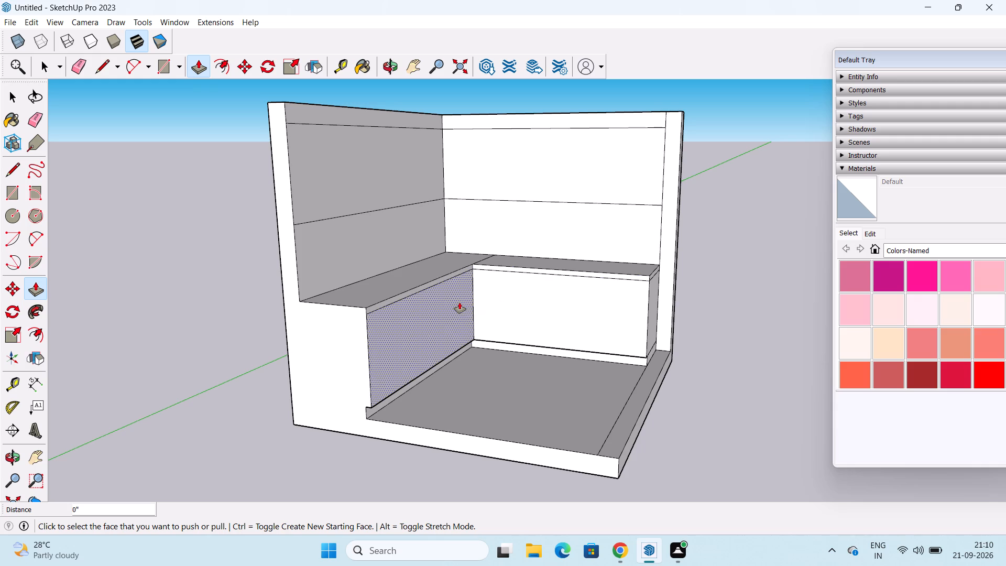
Extrude the backsplash bands above the countertop on the left and back walls 2" into the room.
{"action": "left_click", "coordinate": [363, 255]}
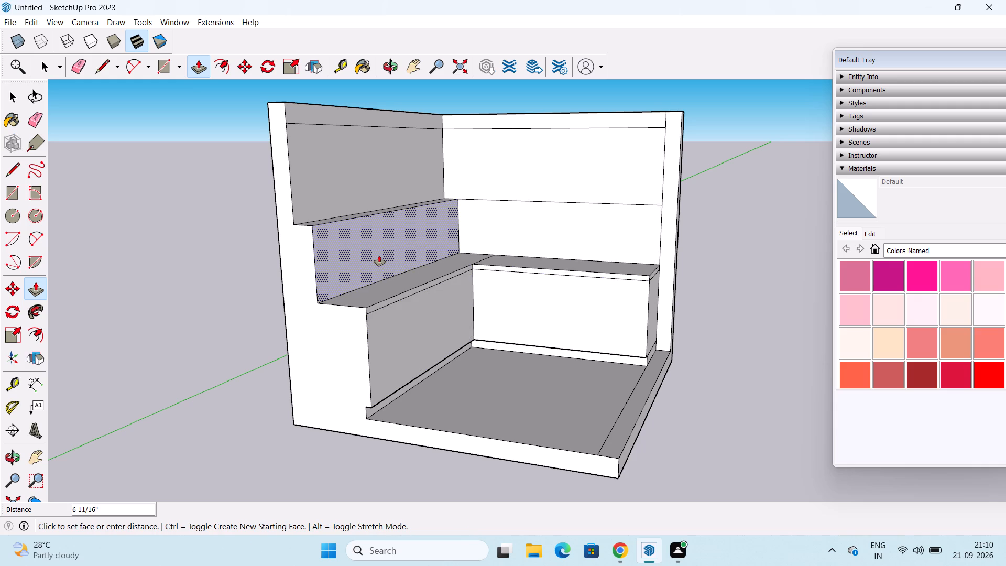
{"action": "type", "text": "2\""}
{"action": "key", "text": "Return"}
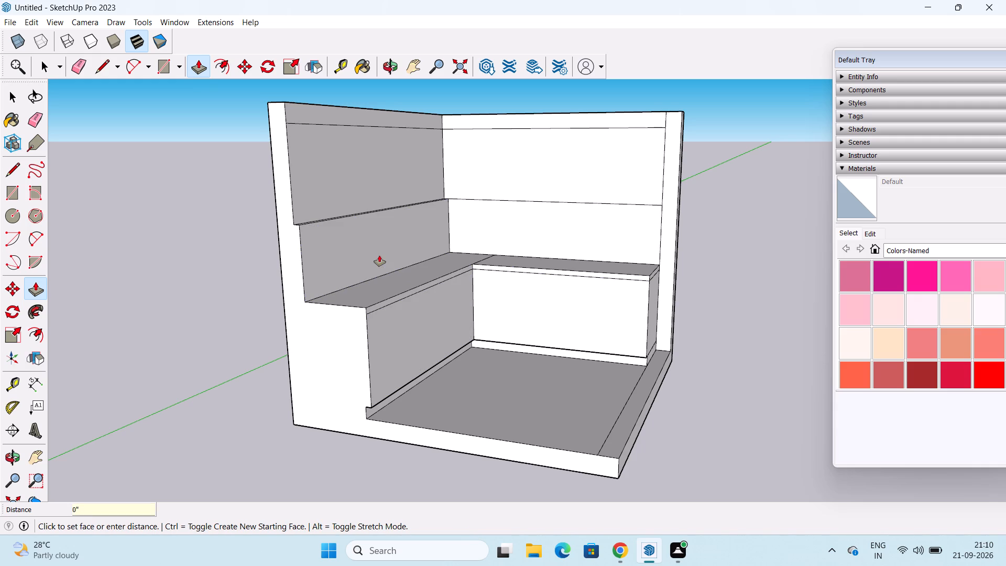
{"action": "double_click", "coordinate": [537, 237]}
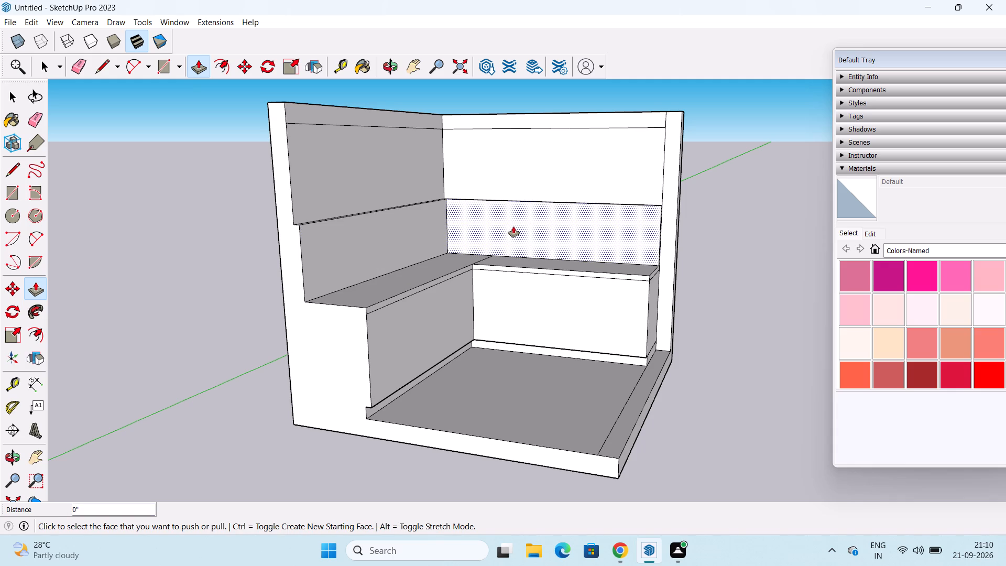
Extrude the left wall's band above the backsplash 2" and a further 13", and extrude the matching back wall band as the upper unit.
{"action": "left_click", "coordinate": [379, 180]}
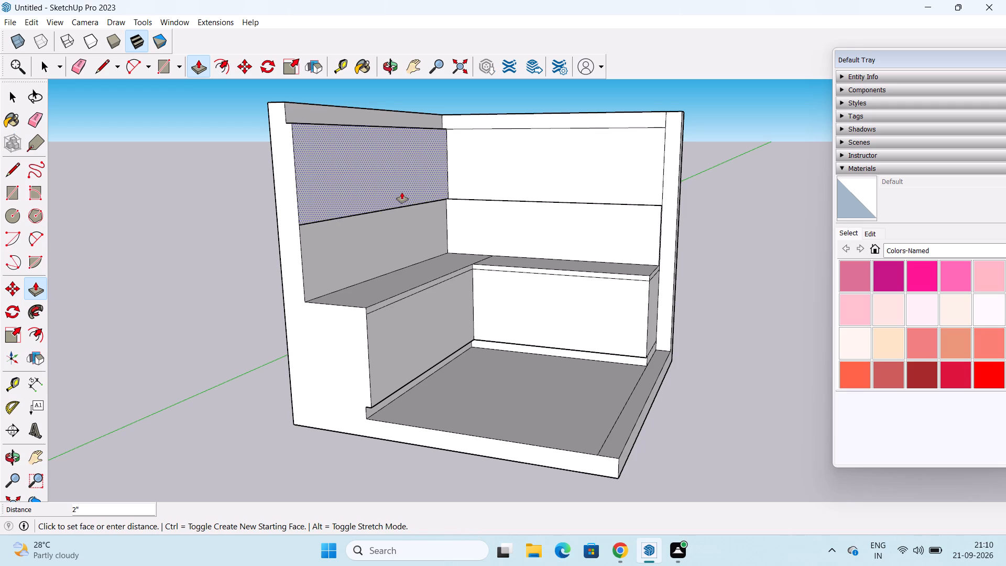
{"action": "left_click", "coordinate": [433, 177]}
{"action": "left_click", "coordinate": [389, 169]}
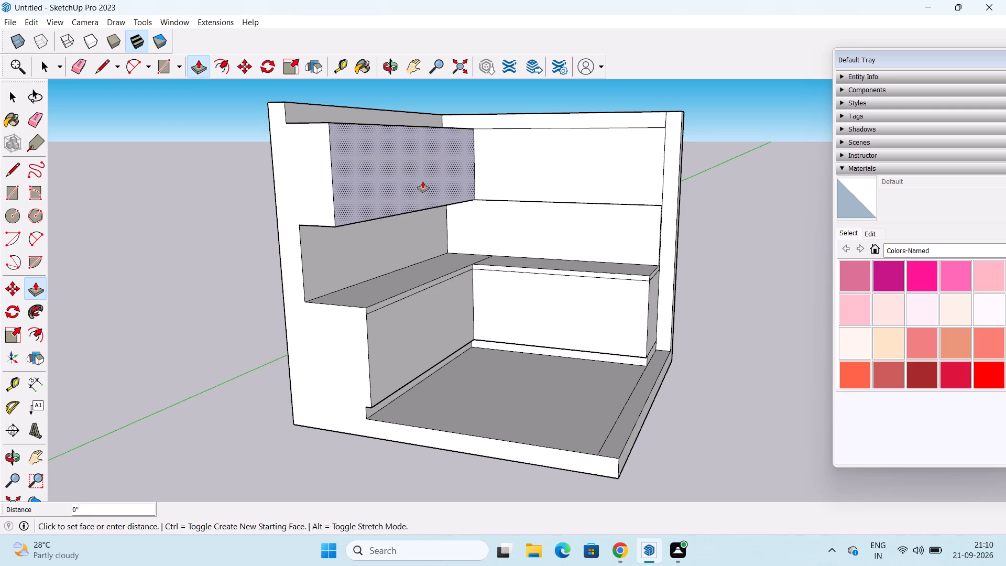
{"action": "type", "text": "13"}
{"action": "key", "text": "shift+quotedbl"}
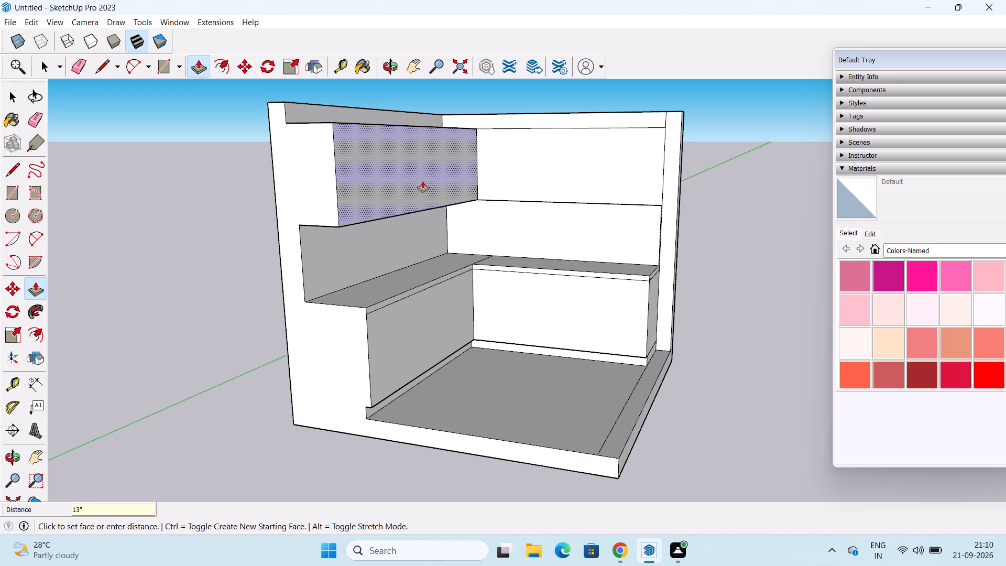
{"action": "key", "text": "Return"}
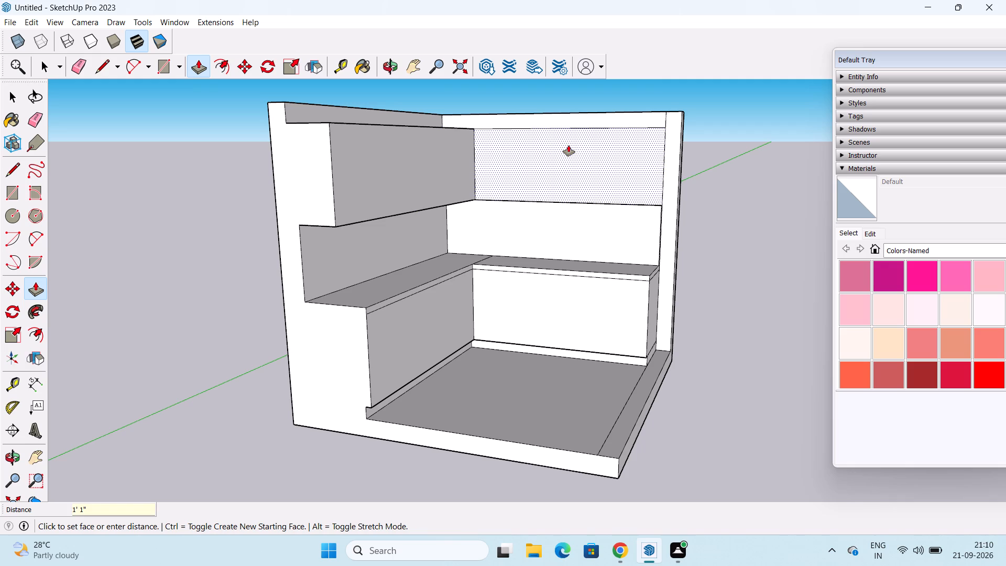
{"action": "double_click", "coordinate": [568, 145]}
{"action": "double_click", "coordinate": [554, 151]}
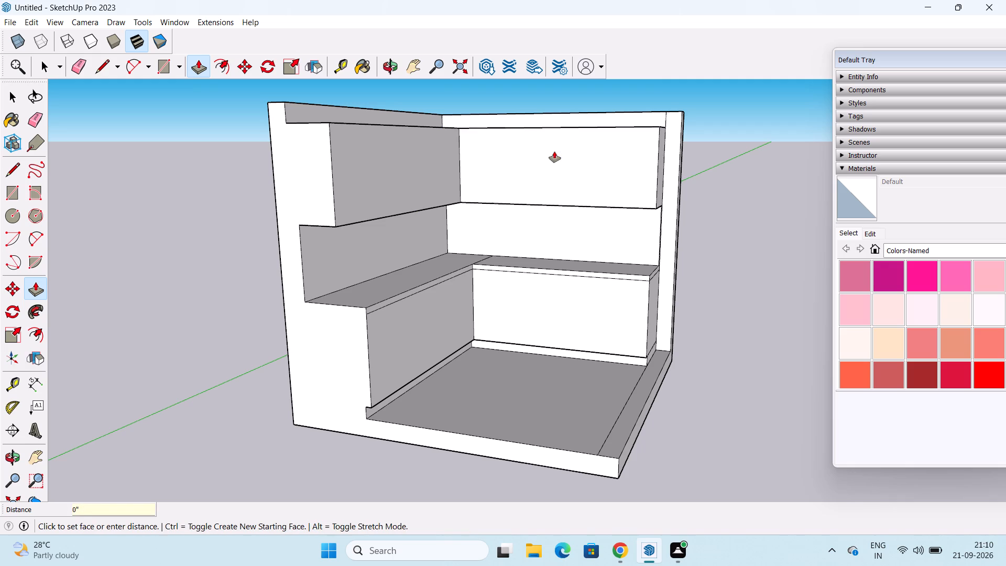
Erase the leftover seam line across the countertop at the corner where the left and back sections meet.
{"action": "middle_click_drag", "start_coordinate": [553, 145], "coordinate": [358, 265]}
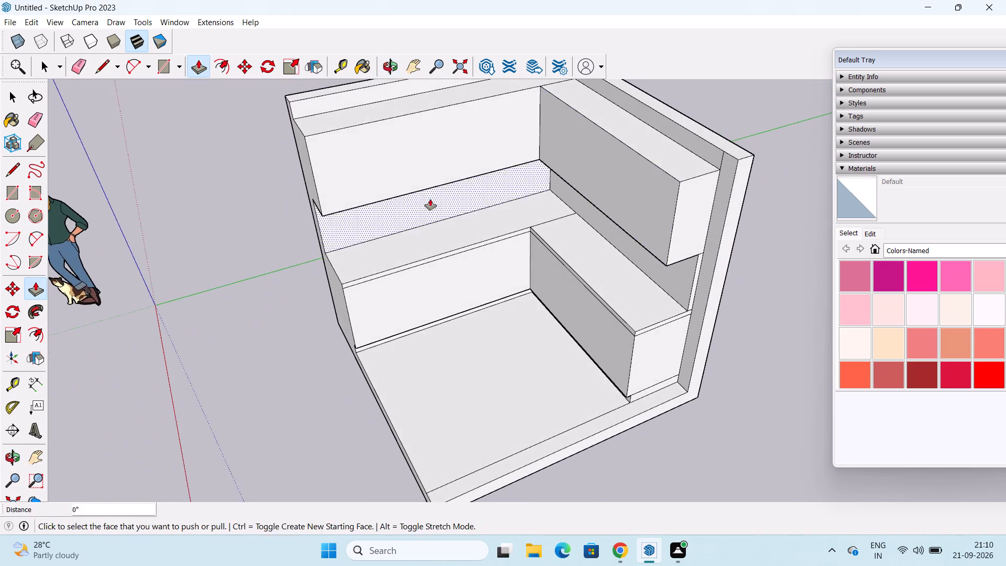
{"action": "middle_click_drag", "start_coordinate": [453, 178], "coordinate": [597, 136]}
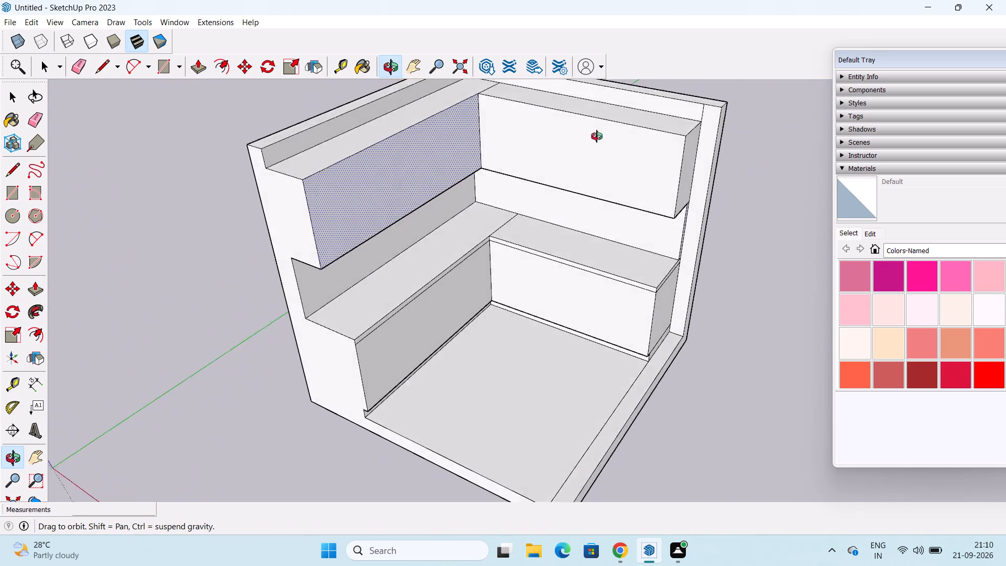
{"action": "middle_click_drag", "start_coordinate": [597, 136], "coordinate": [597, 106]}
{"action": "key", "text": "space"}
{"action": "middle_click_drag", "start_coordinate": [498, 261], "coordinate": [522, 308], "text": "shift"}
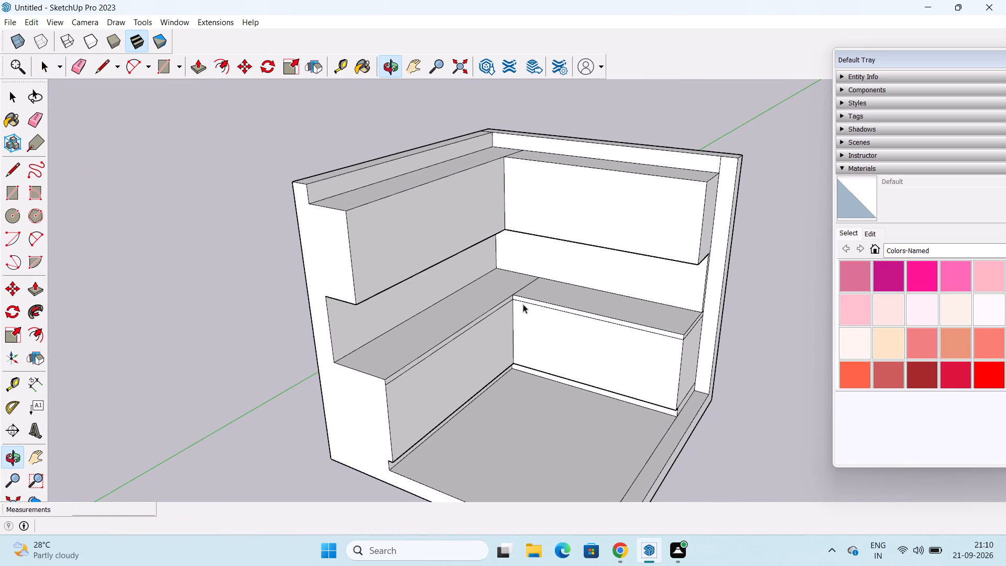
{"action": "middle_click_drag", "start_coordinate": [523, 297], "coordinate": [491, 282]}
{"action": "middle_click_drag", "start_coordinate": [624, 329], "coordinate": [536, 297]}
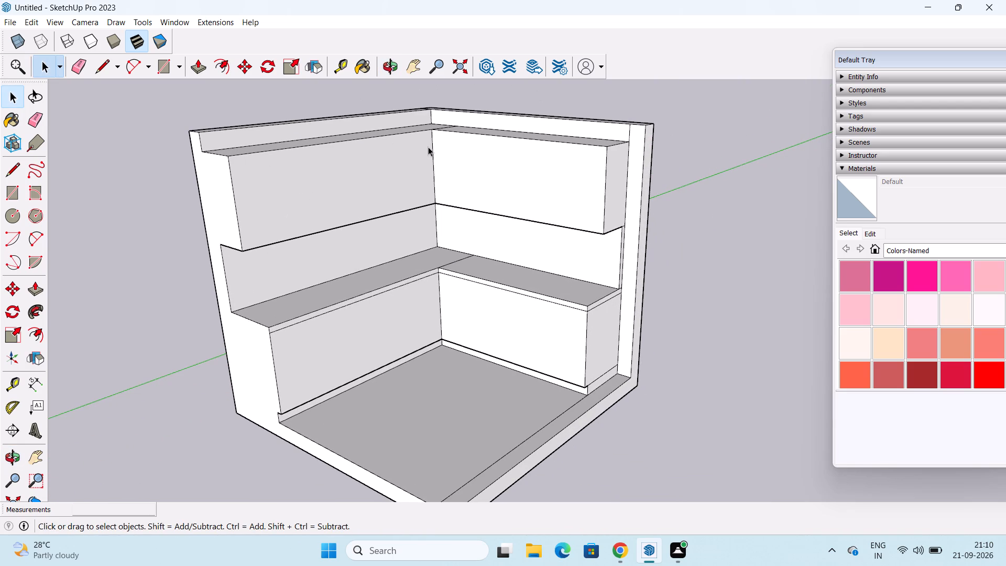
{"action": "middle_click_drag", "start_coordinate": [499, 210], "coordinate": [565, 212]}
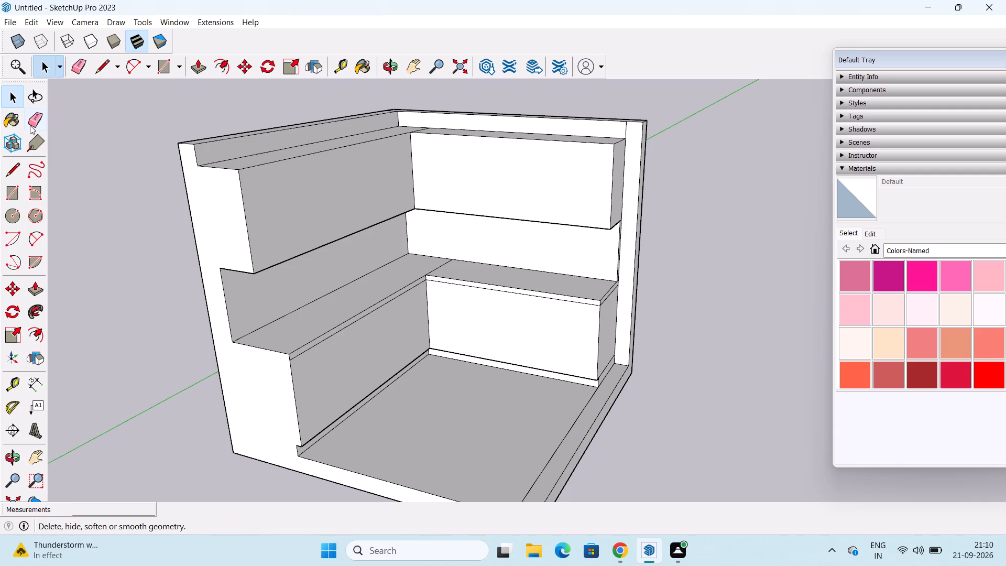
{"action": "left_click_drag", "start_coordinate": [77, 63], "coordinate": [96, 71]}
{"action": "left_click_drag", "start_coordinate": [76, 68], "coordinate": [82, 69]}
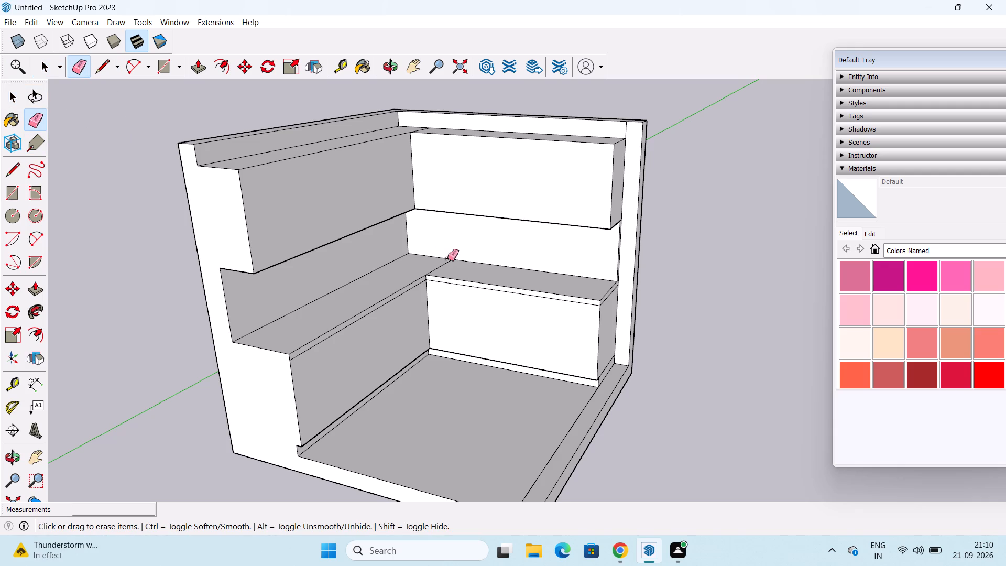
{"action": "left_click", "coordinate": [441, 263]}
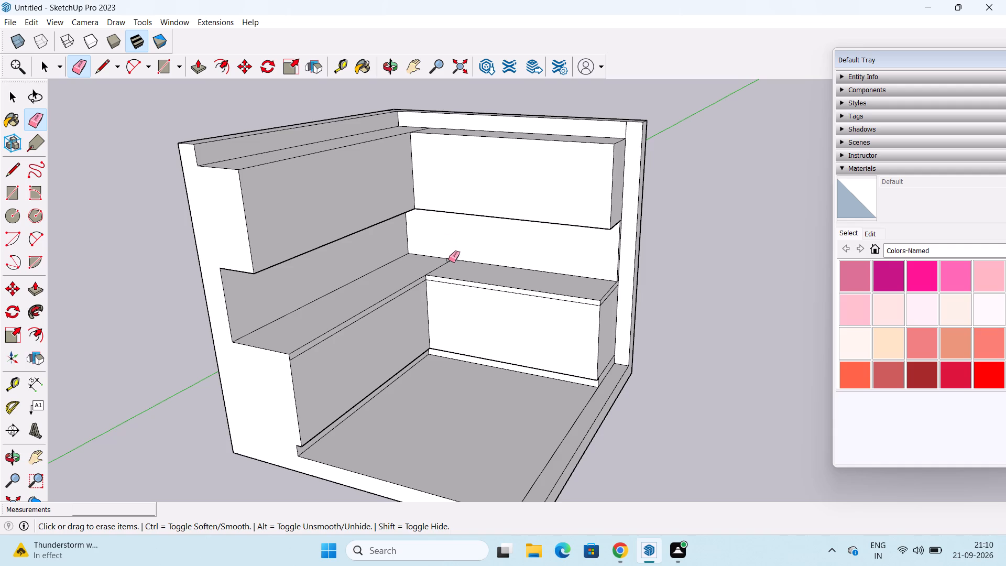
{"action": "left_click", "coordinate": [449, 260]}
Erase the leftover seam line on top of the upper units at the corner where they meet.
{"action": "middle_click_drag", "start_coordinate": [452, 220], "coordinate": [396, 270]}
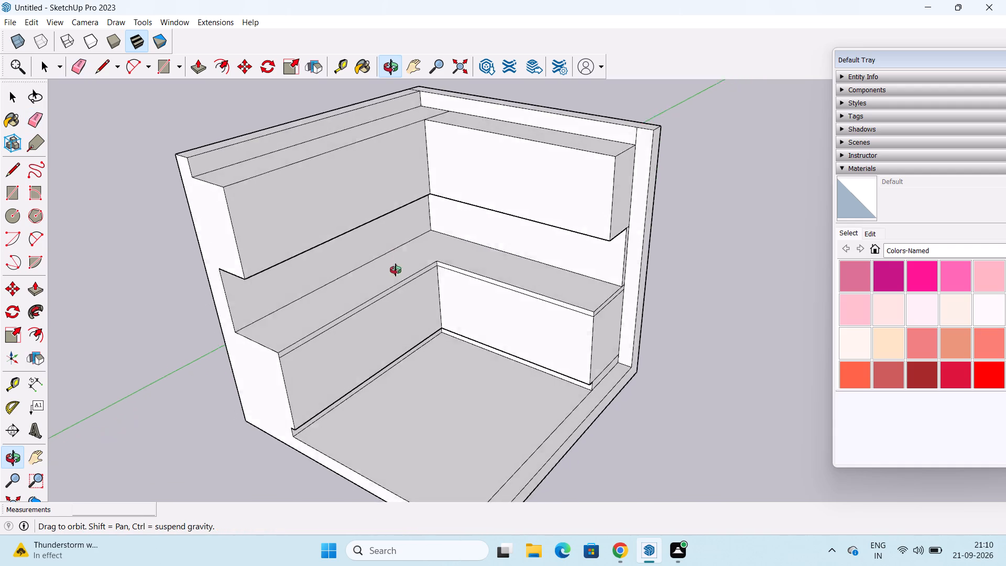
{"action": "middle_click_drag", "start_coordinate": [396, 270], "coordinate": [345, 267]}
{"action": "middle_click_drag", "start_coordinate": [660, 275], "coordinate": [246, 215]}
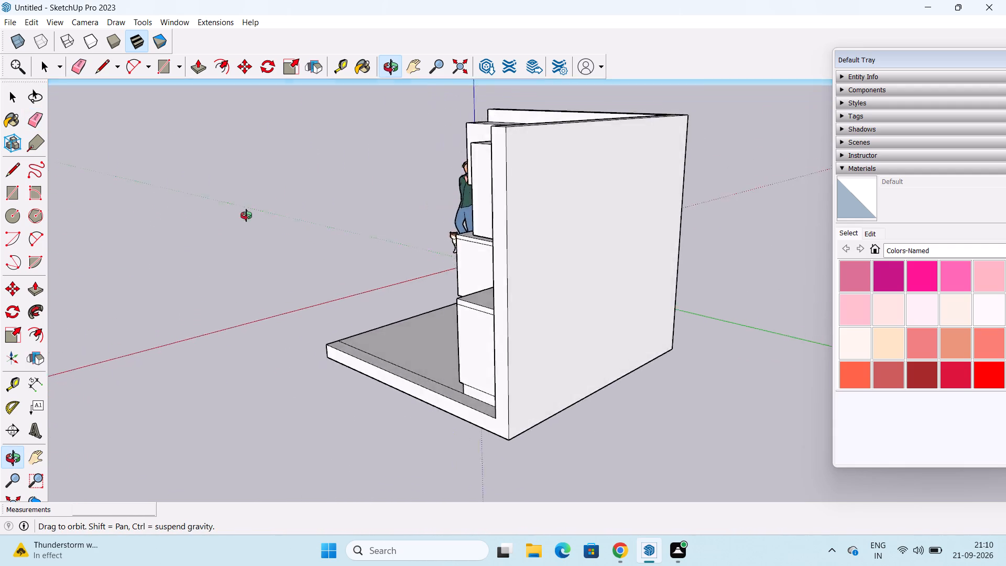
{"action": "middle_click_drag", "start_coordinate": [246, 215], "coordinate": [472, 159]}
{"action": "middle_click_drag", "start_coordinate": [321, 245], "coordinate": [513, 256]}
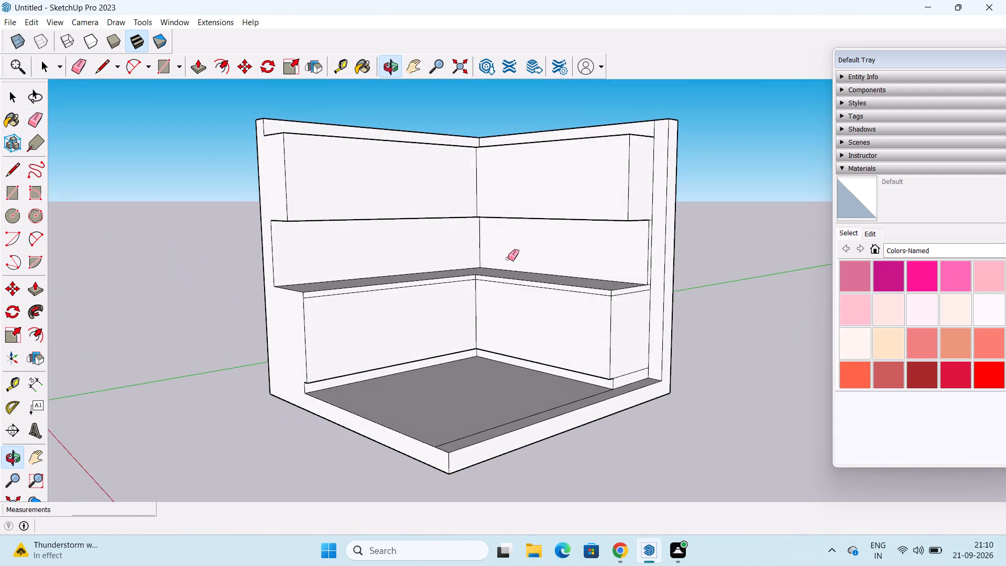
{"action": "middle_click_drag", "start_coordinate": [431, 263], "coordinate": [611, 262]}
{"action": "middle_click_drag", "start_coordinate": [441, 262], "coordinate": [333, 278]}
{"action": "middle_click_drag", "start_coordinate": [447, 214], "coordinate": [454, 252]}
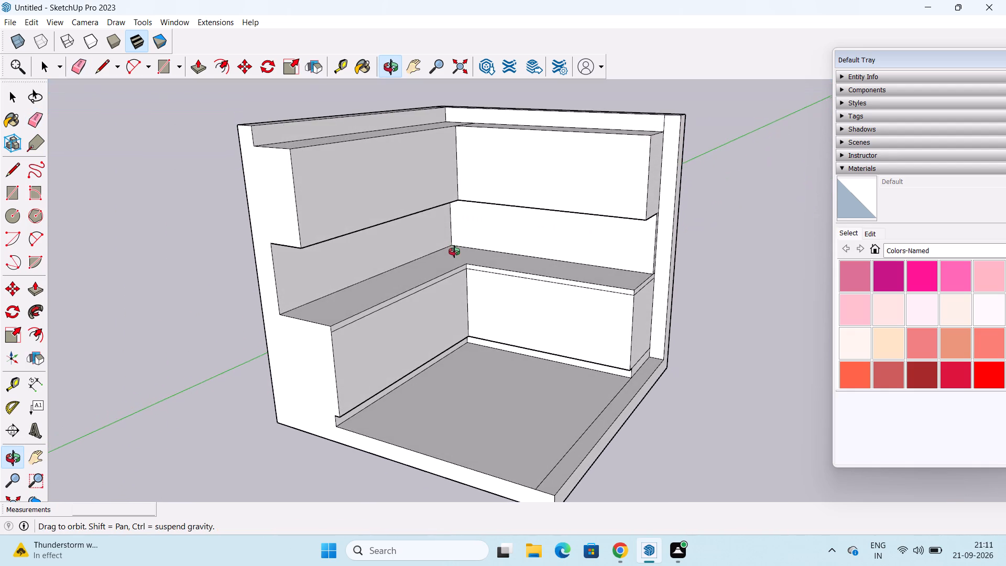
{"action": "middle_click_drag", "start_coordinate": [454, 252], "coordinate": [479, 318]}
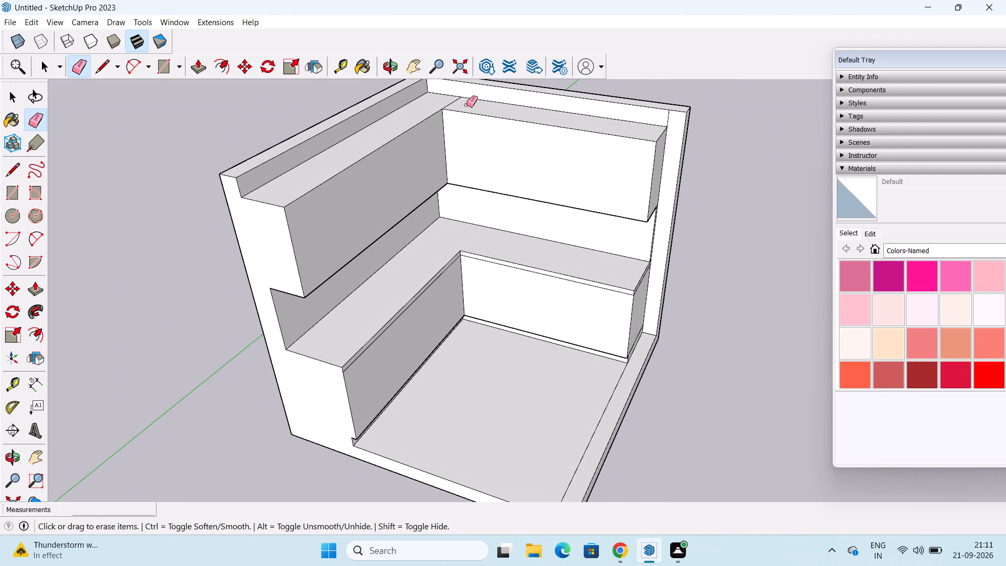
{"action": "left_click", "coordinate": [454, 101]}
{"action": "middle_click_drag", "start_coordinate": [499, 253], "coordinate": [472, 201]}
{"action": "key", "text": "space"}
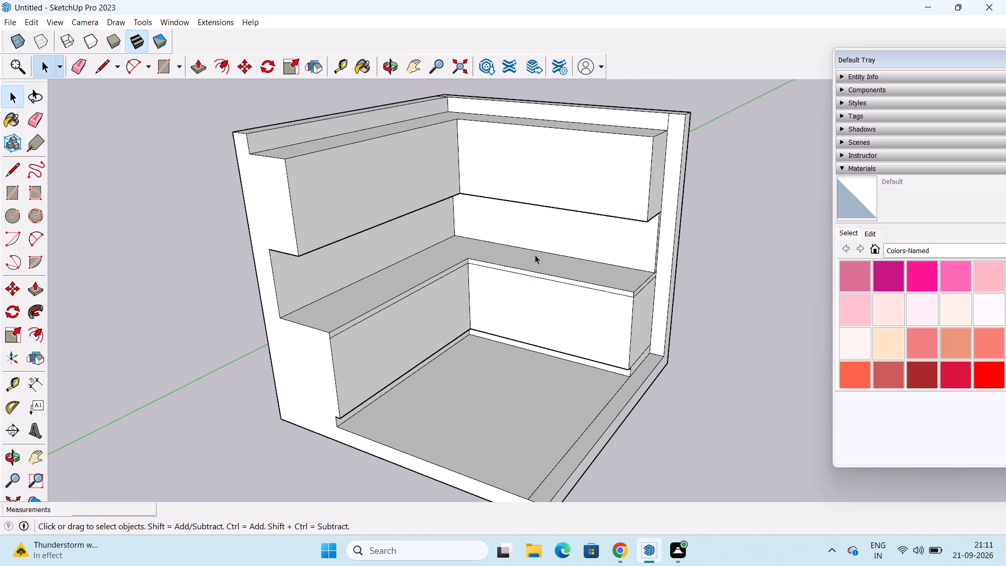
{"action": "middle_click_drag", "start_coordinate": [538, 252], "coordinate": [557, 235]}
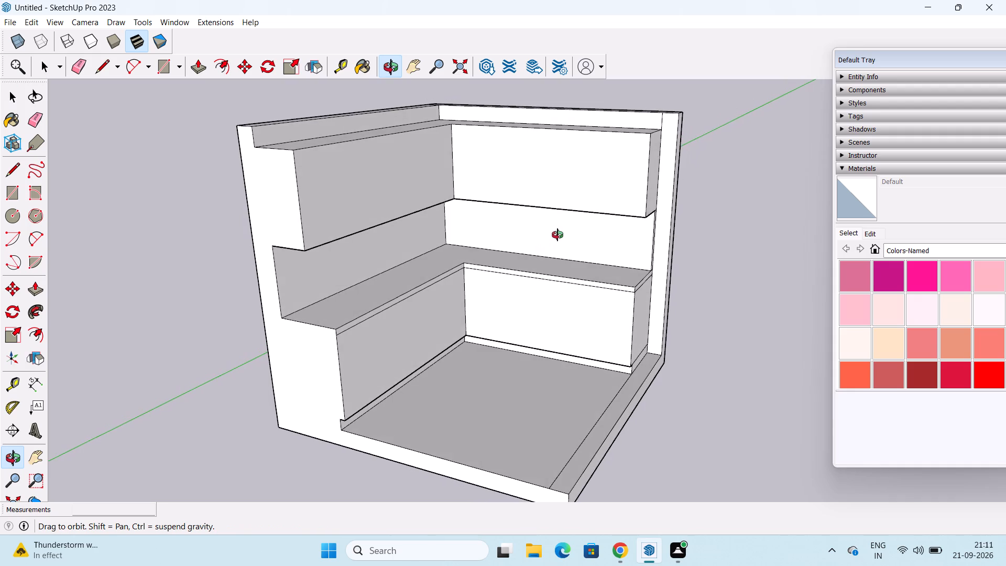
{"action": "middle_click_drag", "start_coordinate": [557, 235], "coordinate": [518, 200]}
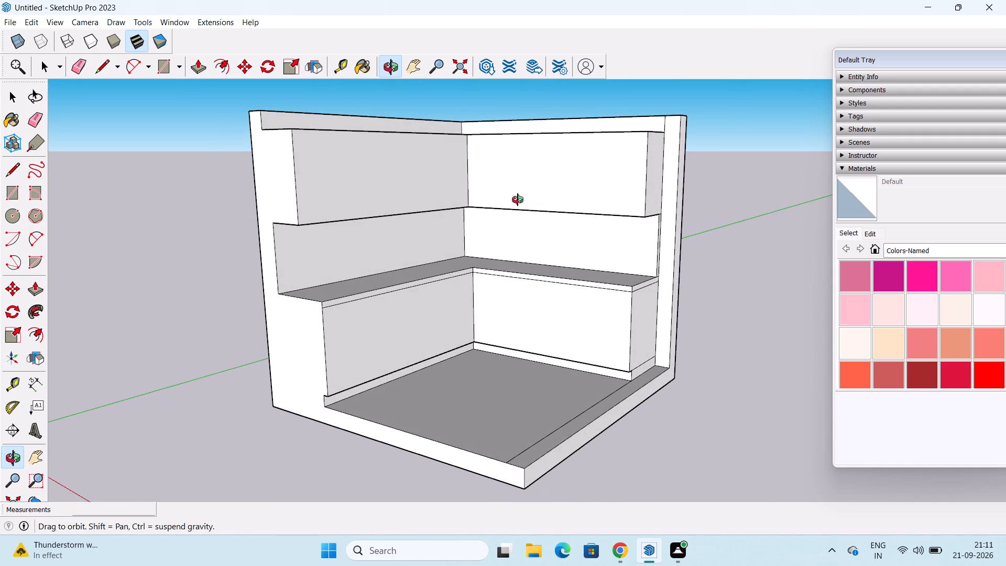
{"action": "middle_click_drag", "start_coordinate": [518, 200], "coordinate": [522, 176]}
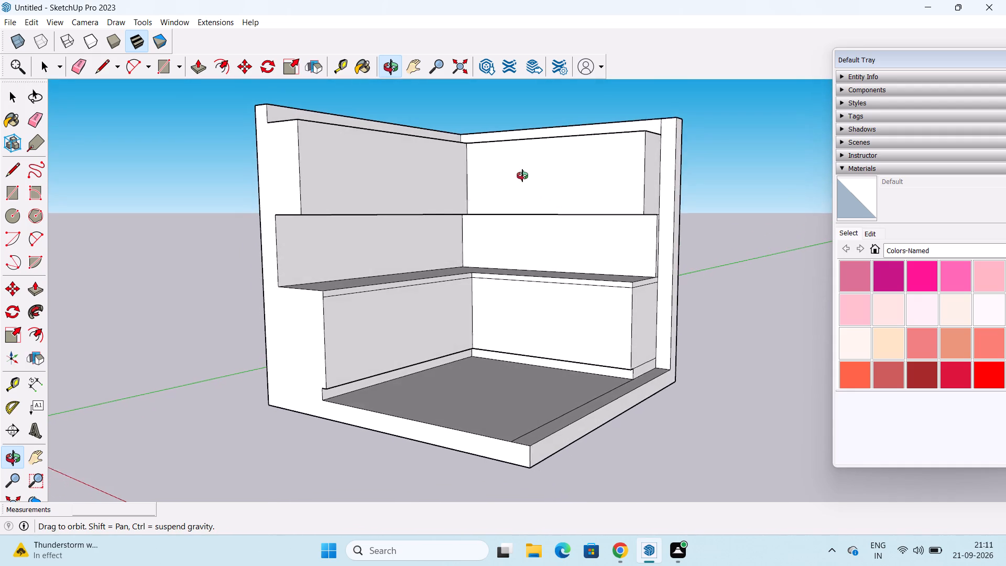
Push the underside of the back wall's upper unit up 9" with Push/Pull.
{"action": "middle_click_drag", "start_coordinate": [522, 176], "coordinate": [497, 178]}
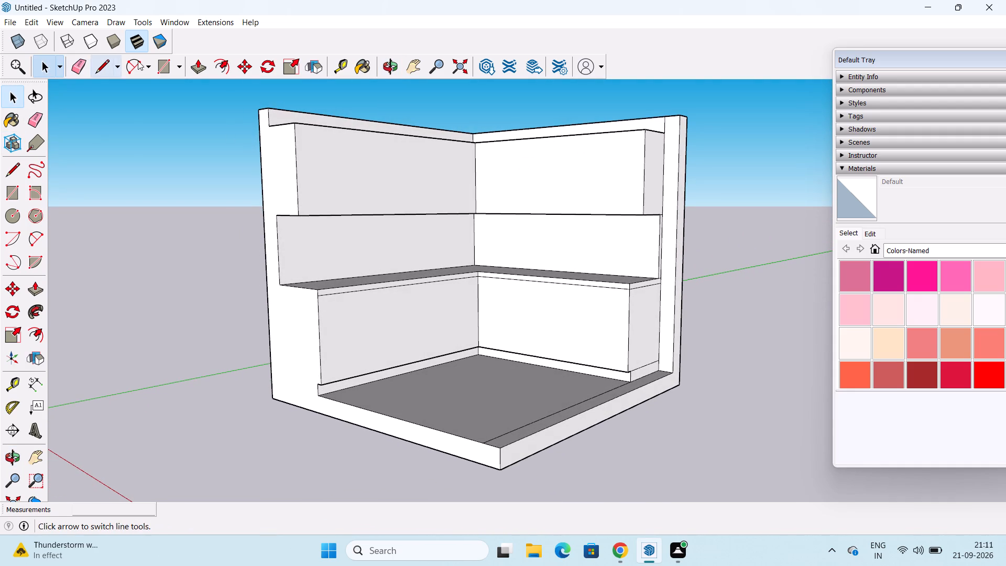
{"action": "left_click", "coordinate": [36, 286]}
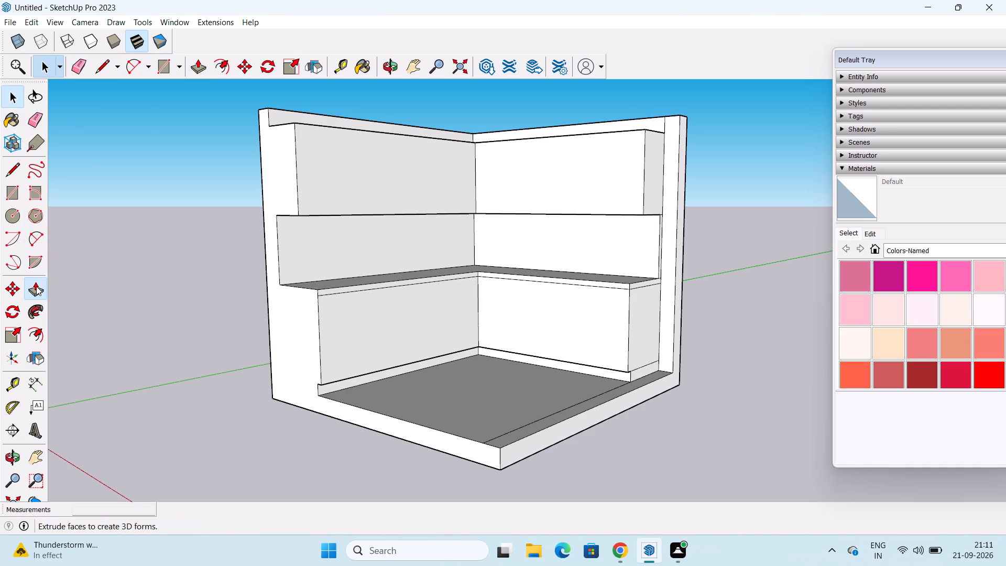
{"action": "middle_click_drag", "start_coordinate": [533, 251], "coordinate": [553, 197]}
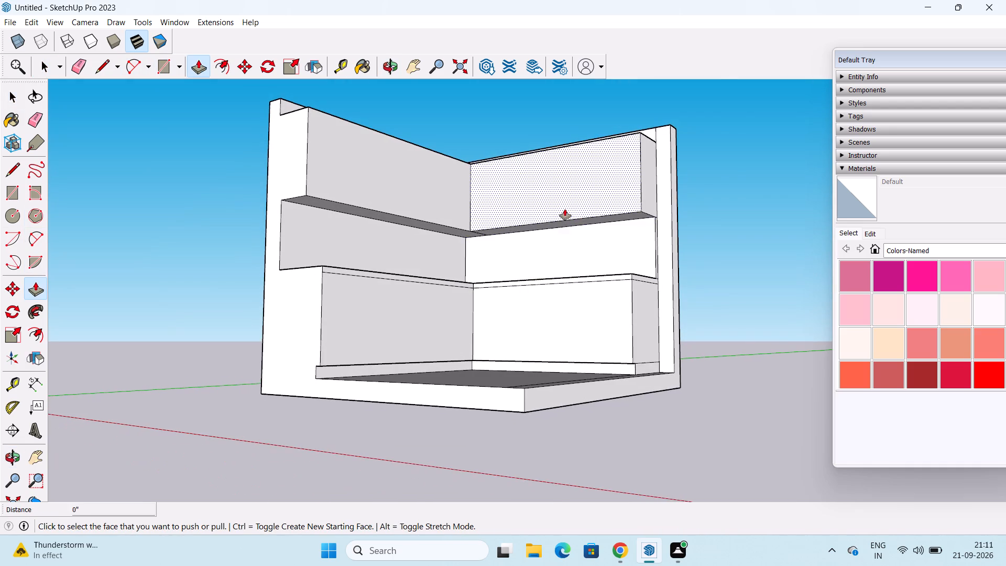
{"action": "scroll", "coordinate": [565, 219], "scroll_direction": "up", "scroll_amount": 4}
{"action": "left_click", "coordinate": [565, 223]}
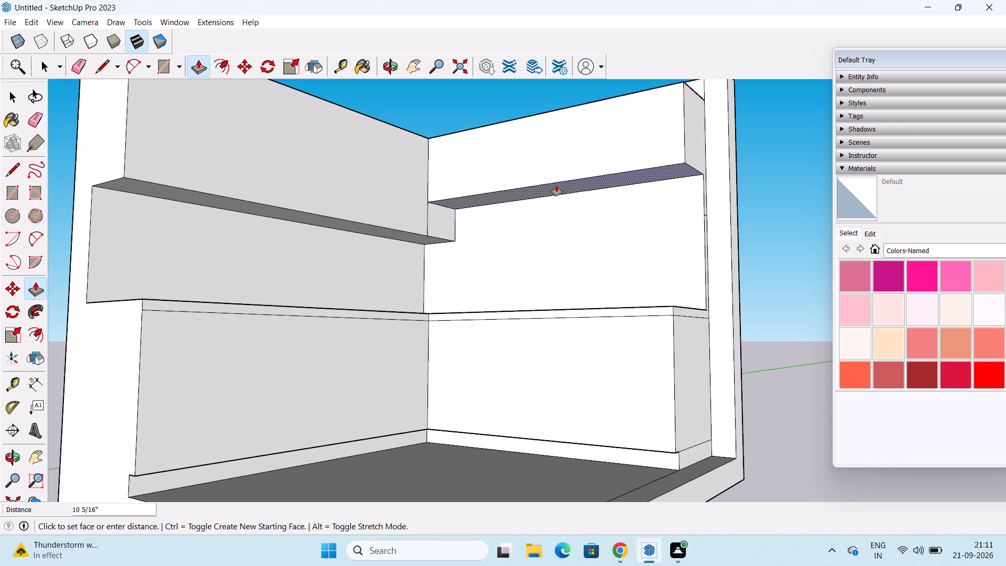
{"action": "type", "text": "9\""}
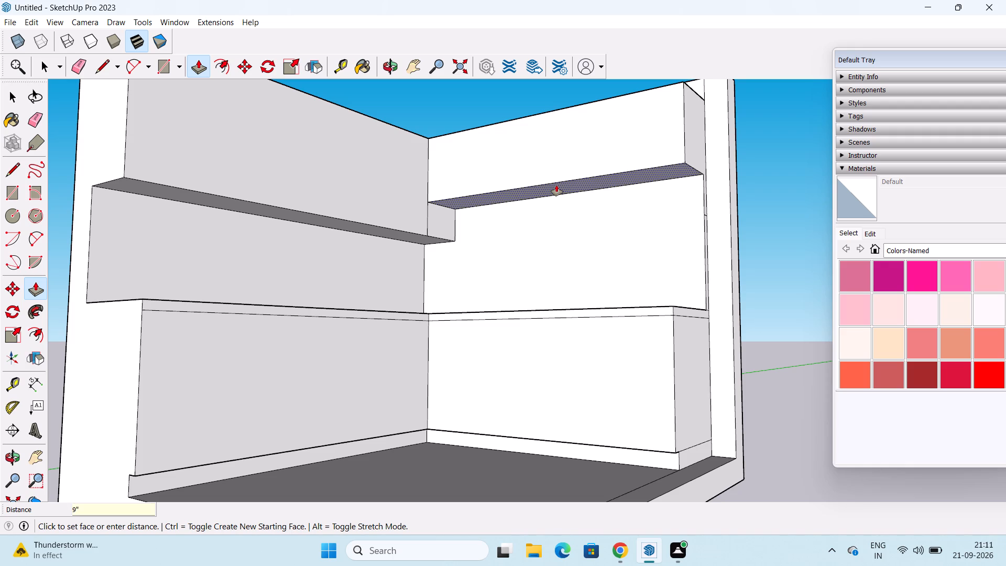
{"action": "key", "text": "Return"}
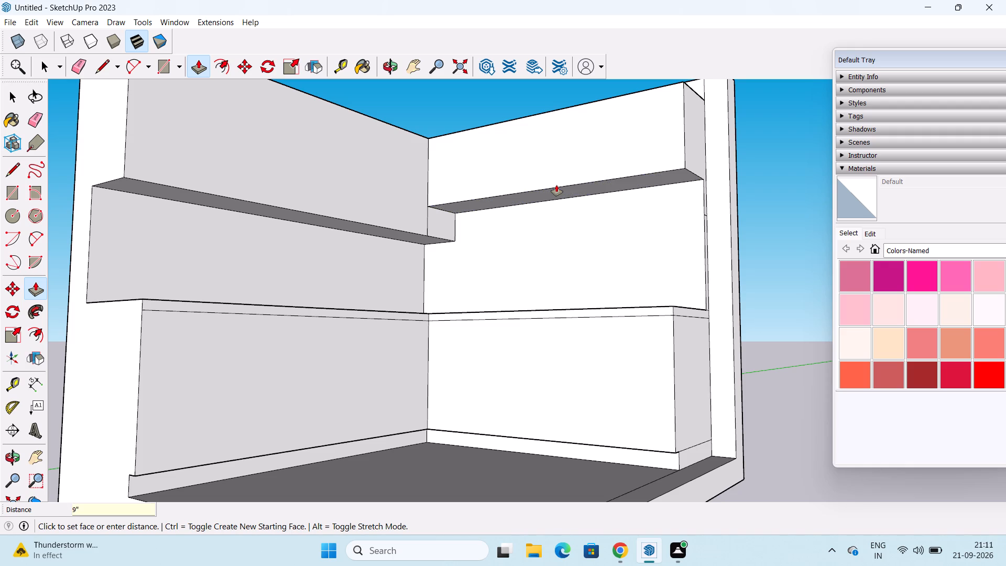
Offset the front face outline of the back wall's upper unit 1" inward.
{"action": "middle_click_drag", "start_coordinate": [561, 181], "coordinate": [522, 193]}
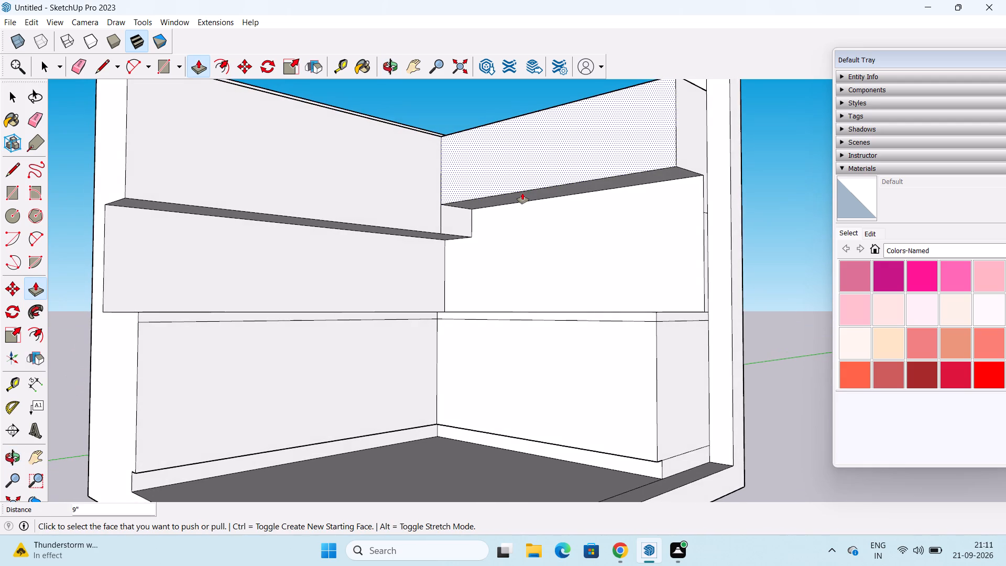
{"action": "middle_click_drag", "start_coordinate": [534, 217], "coordinate": [482, 227]}
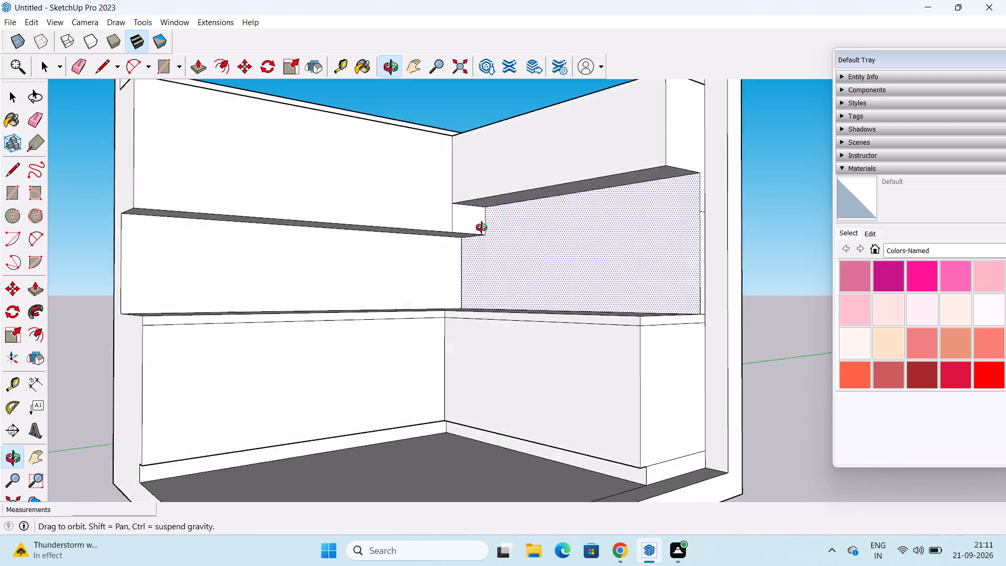
{"action": "middle_click_drag", "start_coordinate": [482, 227], "coordinate": [546, 218]}
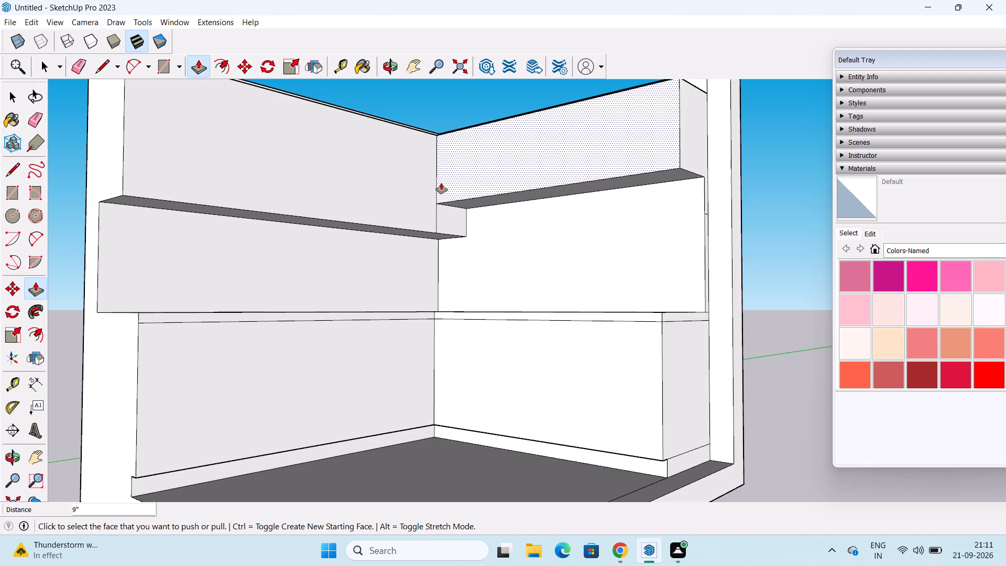
{"action": "scroll", "coordinate": [441, 174], "scroll_direction": "down", "scroll_amount": 1}
{"action": "middle_click_drag", "start_coordinate": [441, 174], "coordinate": [460, 286]}
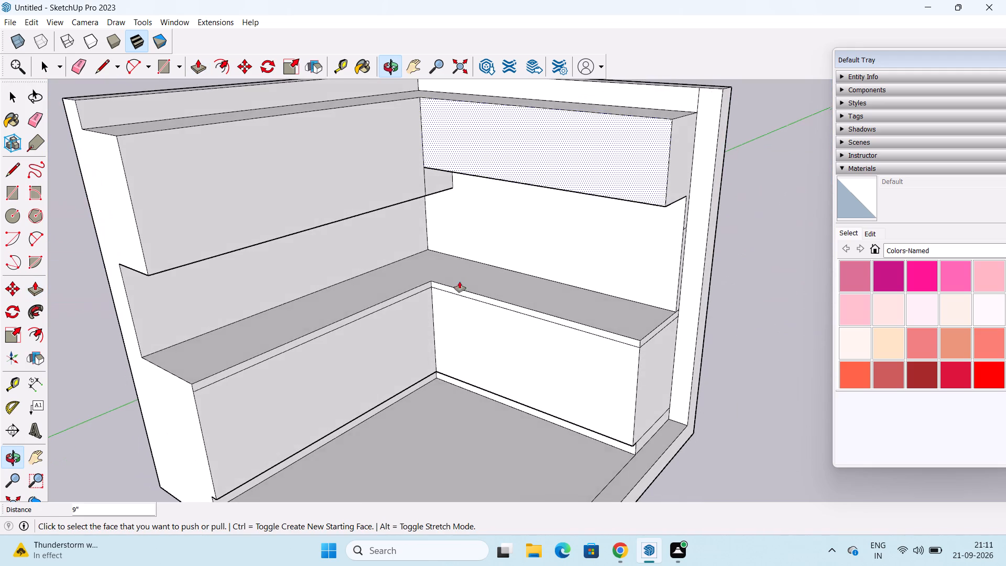
{"action": "scroll", "coordinate": [447, 236], "scroll_direction": "down", "scroll_amount": 2}
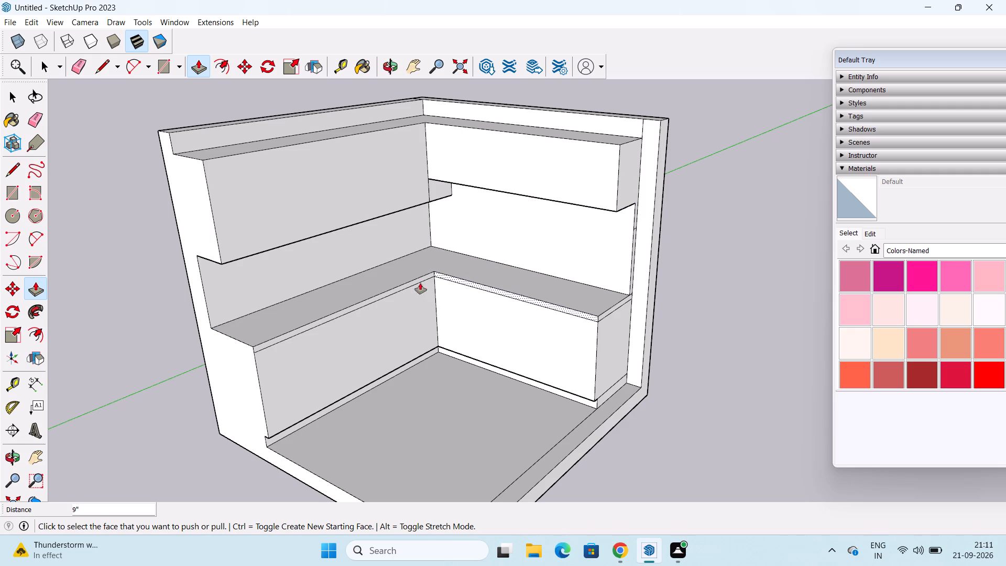
{"action": "middle_click_drag", "start_coordinate": [412, 277], "coordinate": [404, 189]}
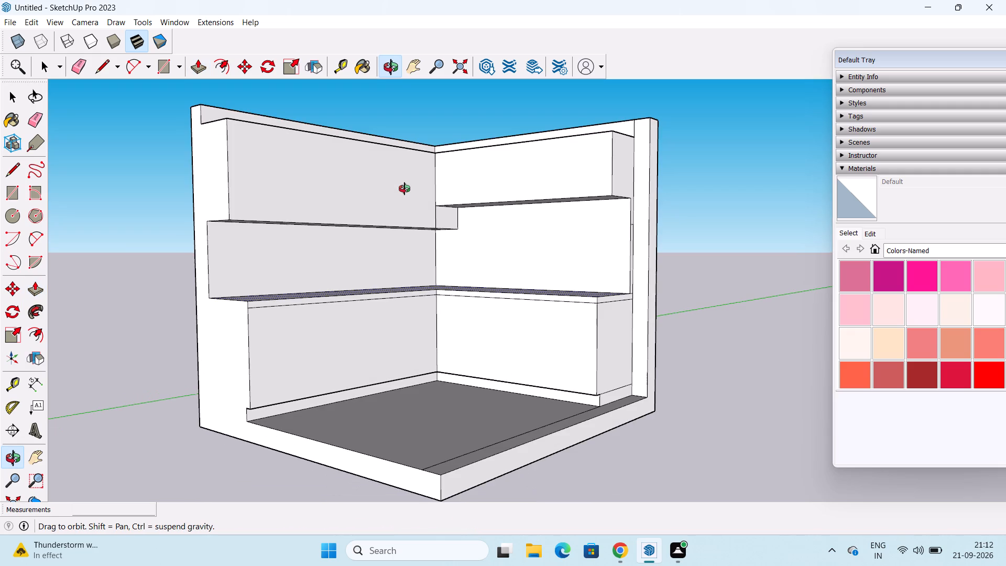
{"action": "middle_click_drag", "start_coordinate": [404, 189], "coordinate": [399, 212]}
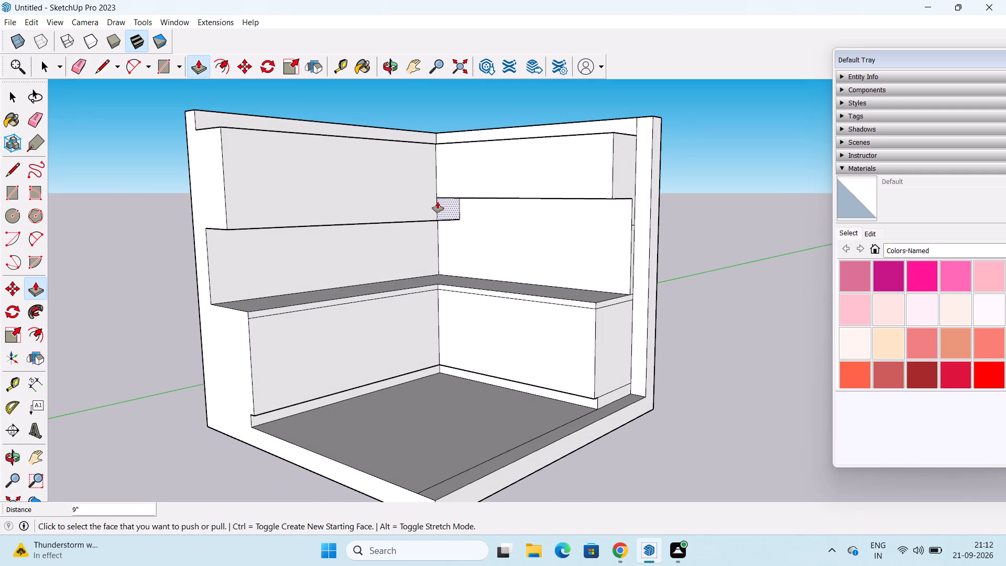
{"action": "key", "text": "space"}
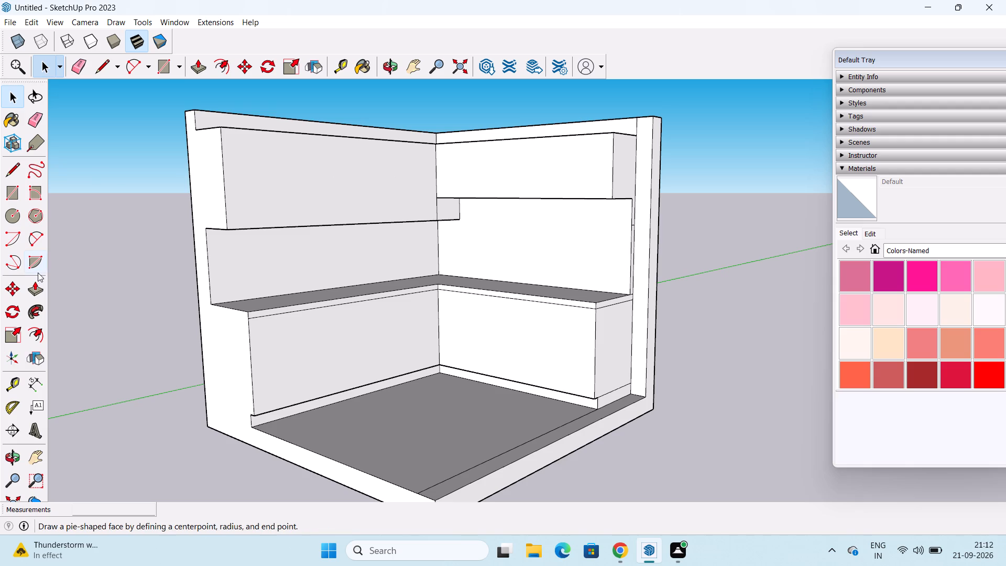
{"action": "left_click_drag", "start_coordinate": [38, 335], "coordinate": [47, 327]}
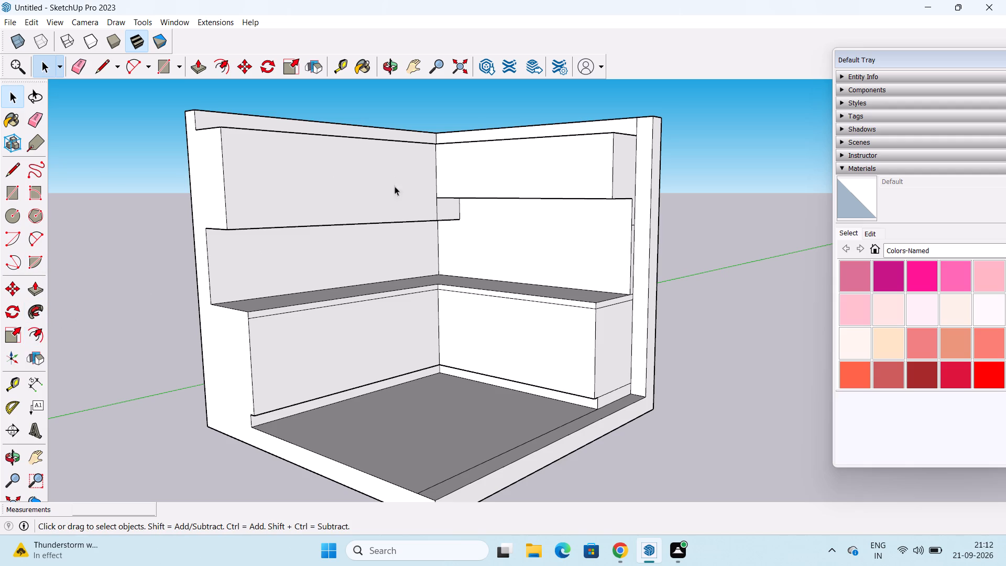
{"action": "left_click", "coordinate": [42, 337]}
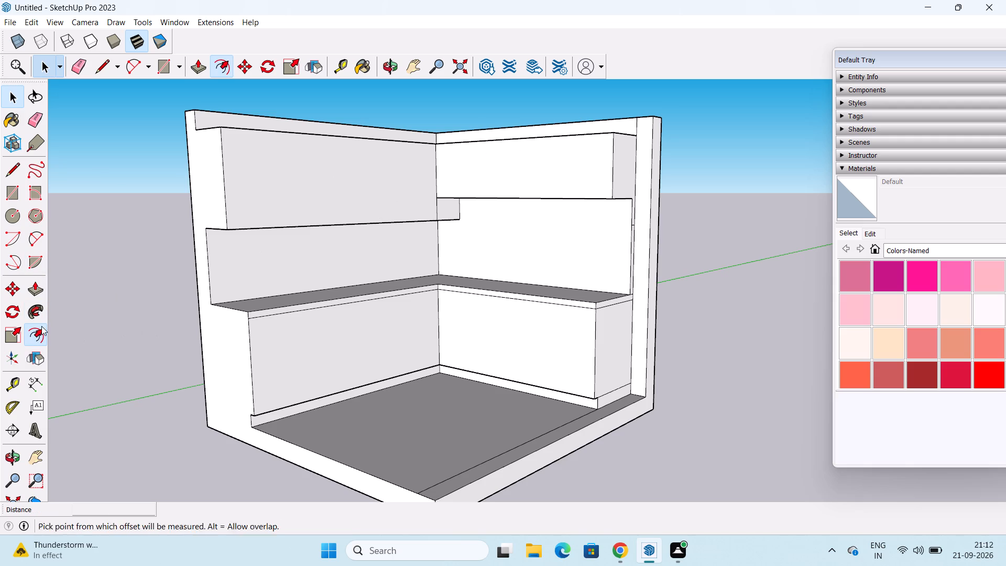
{"action": "left_click", "coordinate": [514, 146]}
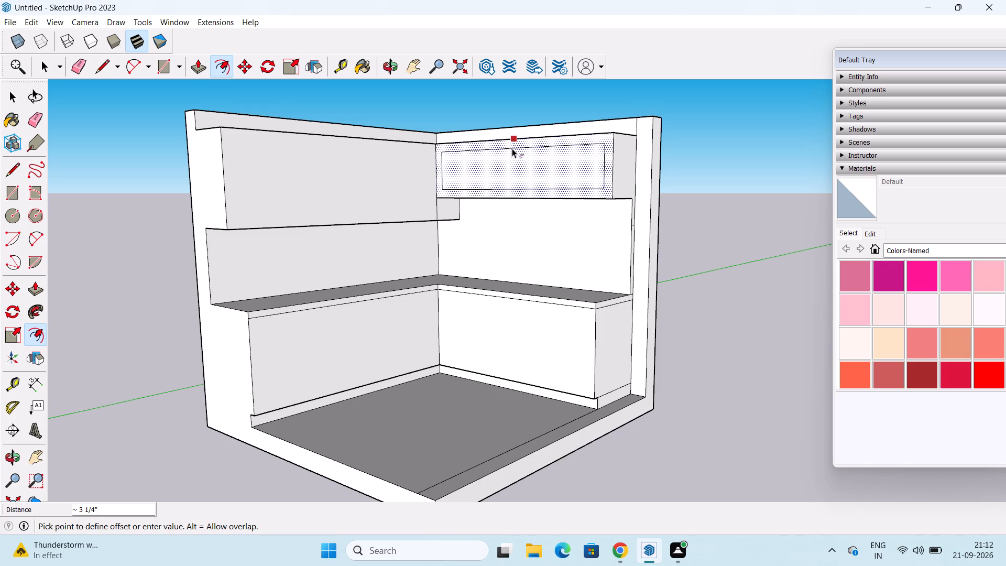
{"action": "type", "text": "1\""}
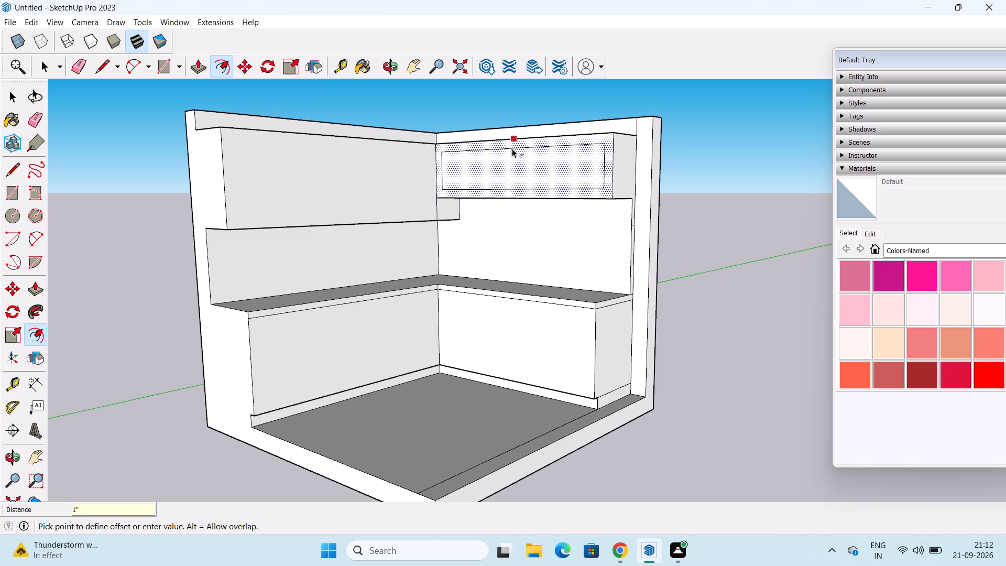
{"action": "key", "text": "Return"}
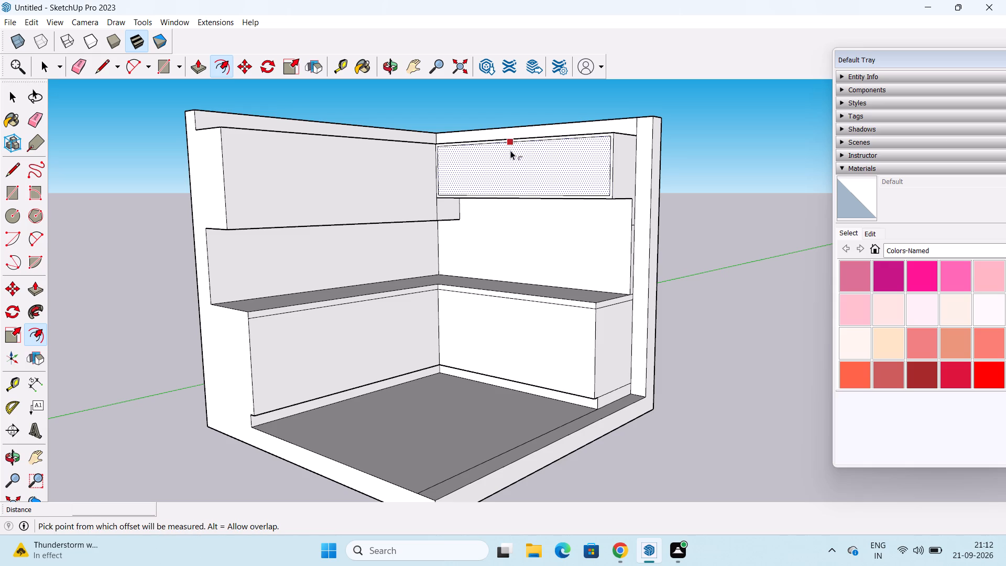
{"action": "key", "text": "space"}
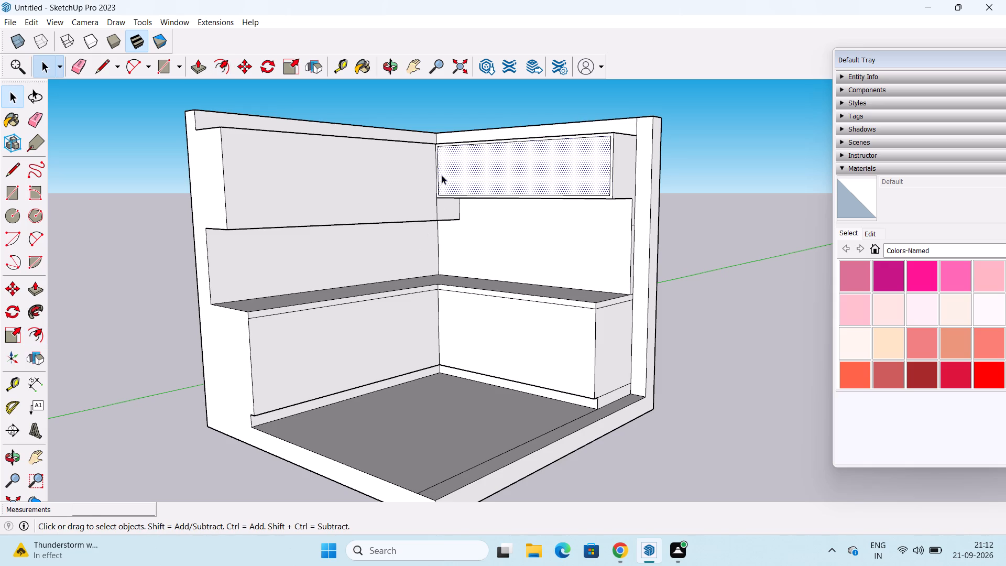
Copy the inset outline's vertical edge nearest the corner to the opposite end and divide the span by 5 to form equal door panels.
{"action": "left_click", "coordinate": [438, 170]}
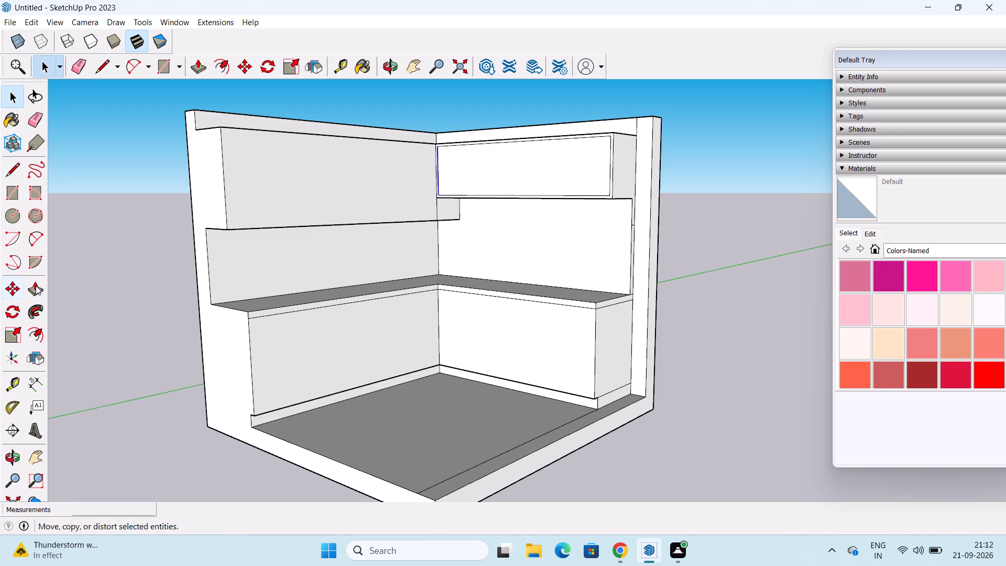
{"action": "left_click", "coordinate": [13, 290]}
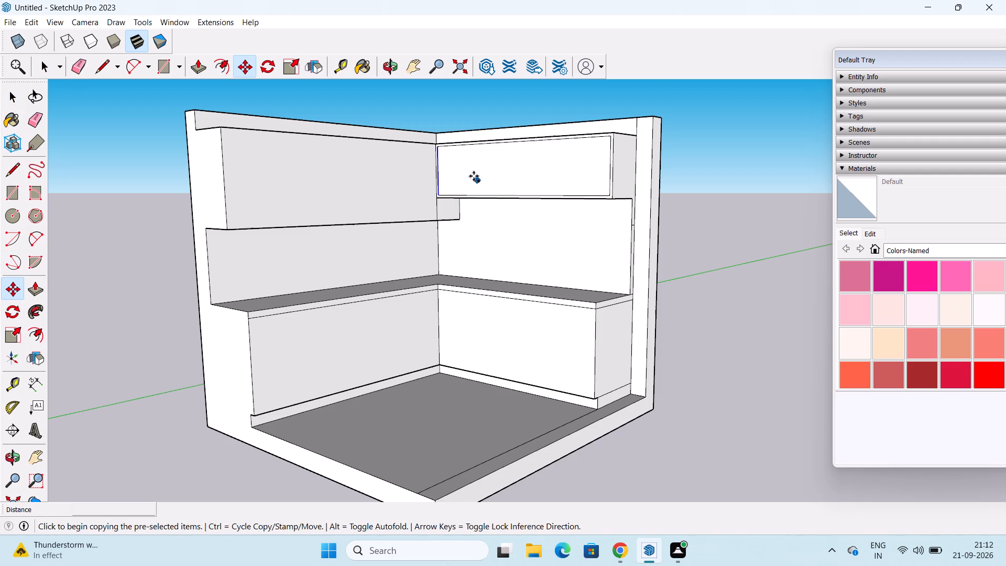
{"action": "left_click", "coordinate": [438, 192]}
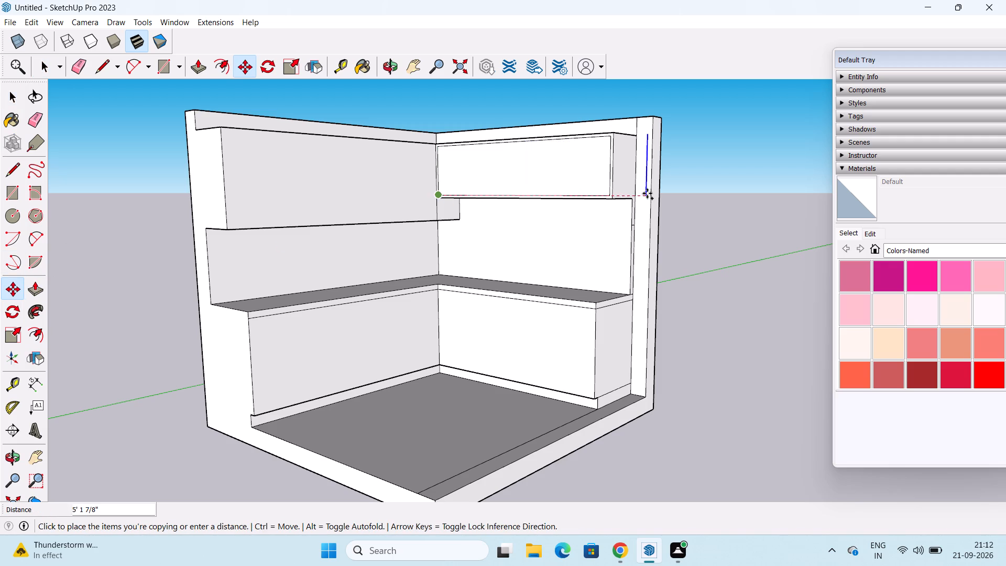
{"action": "left_click", "coordinate": [606, 196]}
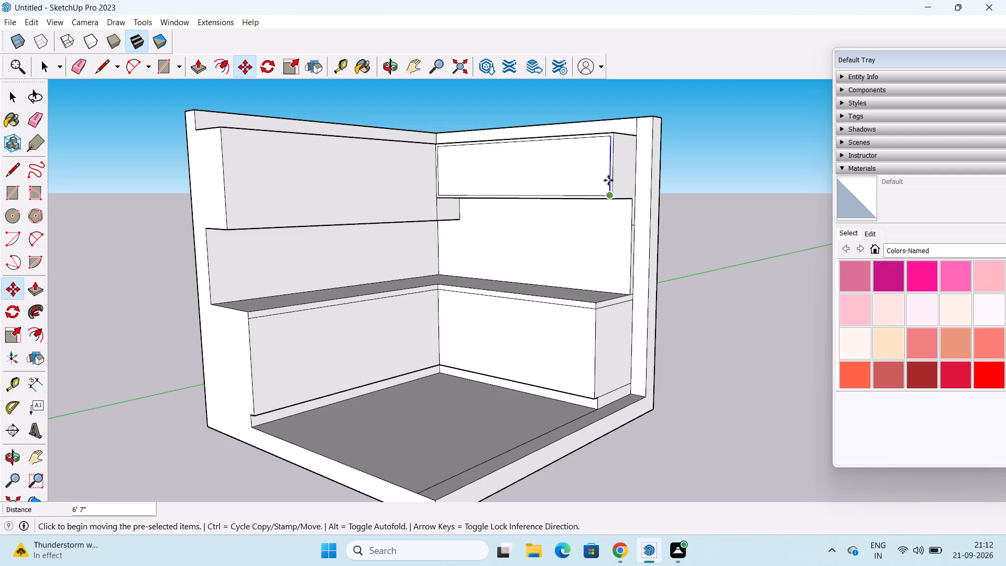
{"action": "key", "text": "slash"}
{"action": "key", "text": "5"}
{"action": "key", "text": "Return"}
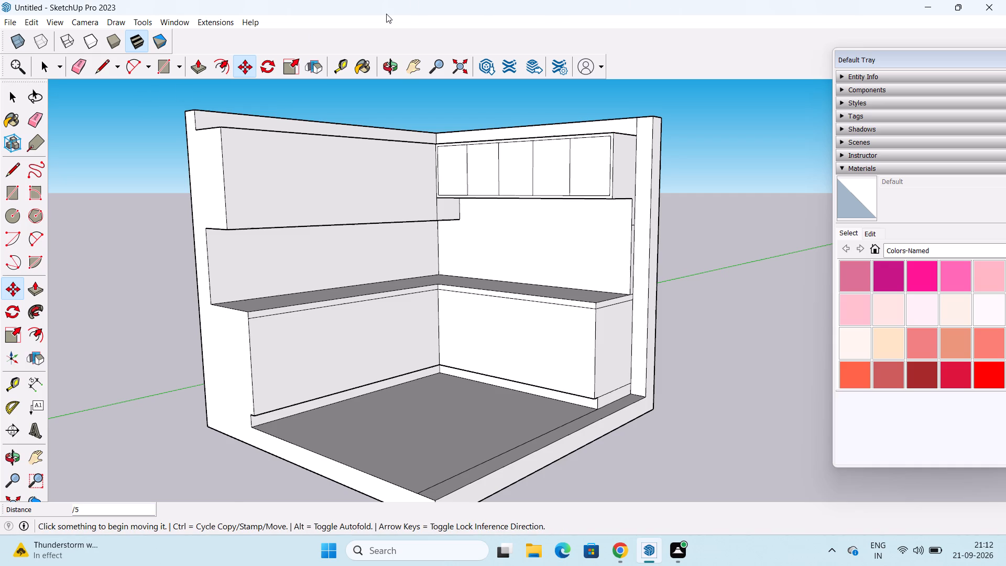
{"action": "key", "text": "space"}
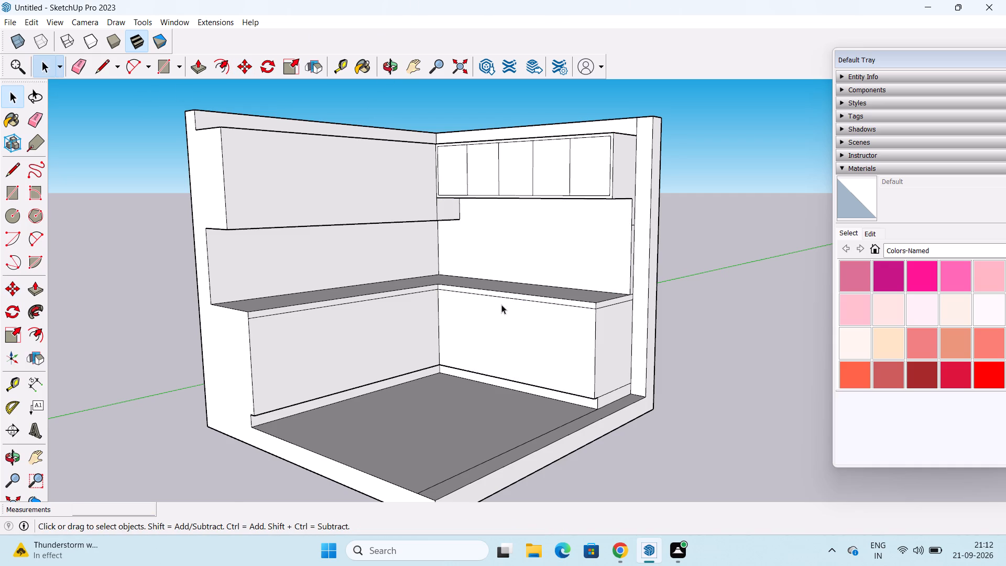
Check the height between the countertop and the top of the back wall's backsplash with a linear dimension, without placing it.
{"action": "middle_click_drag", "start_coordinate": [527, 211], "coordinate": [497, 213]}
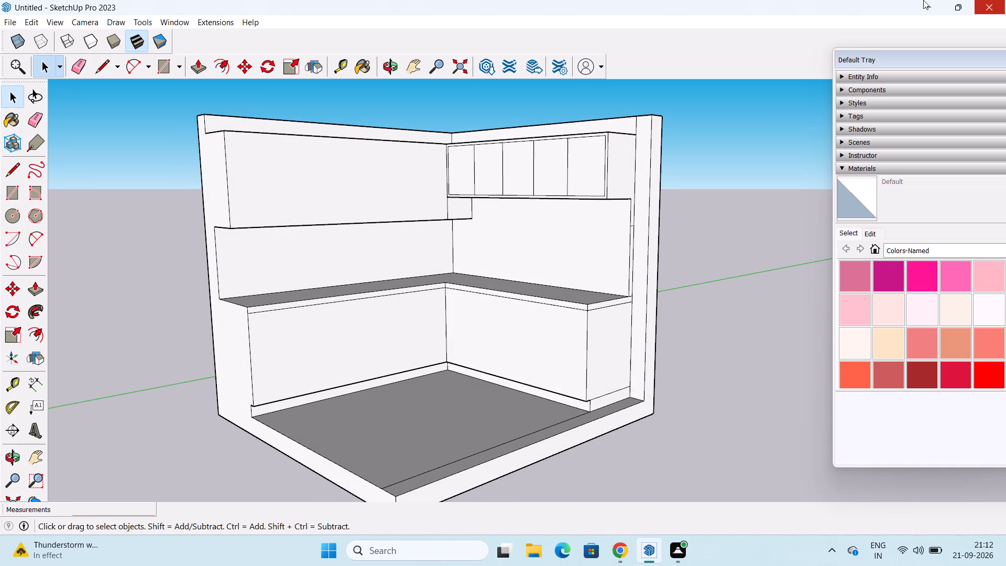
{"action": "left_click", "coordinate": [36, 384]}
{"action": "left_click", "coordinate": [630, 201]}
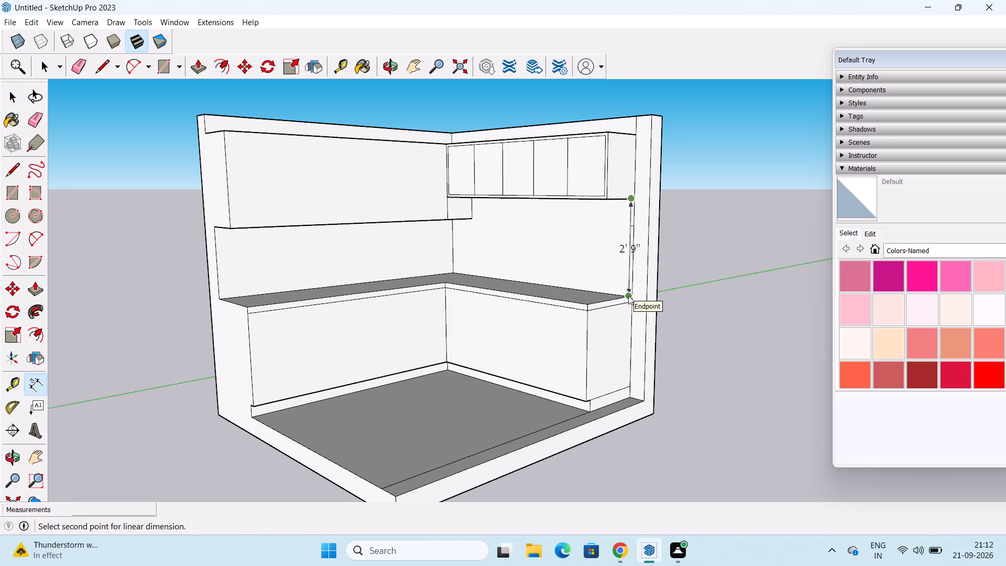
{"action": "key", "text": "Escape"}
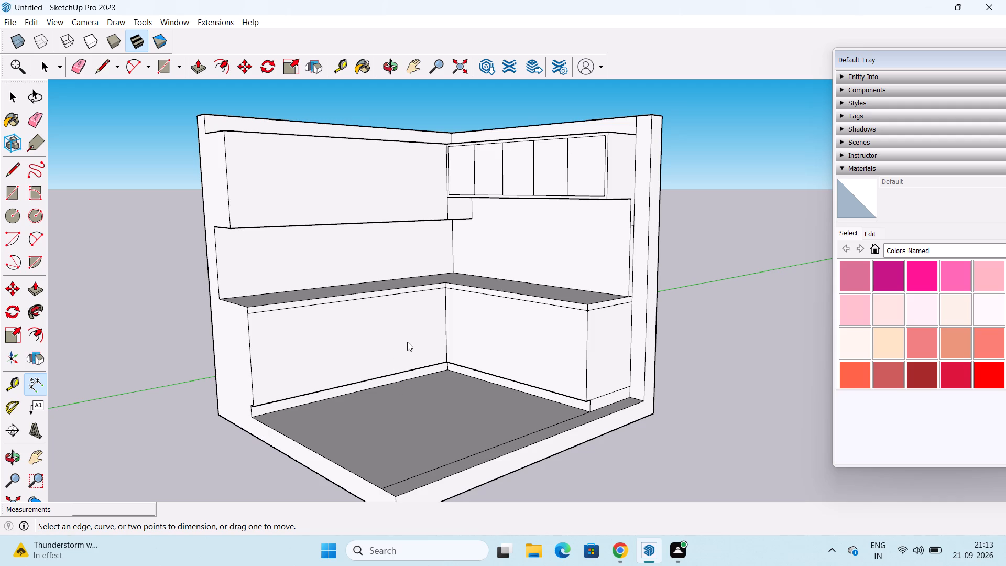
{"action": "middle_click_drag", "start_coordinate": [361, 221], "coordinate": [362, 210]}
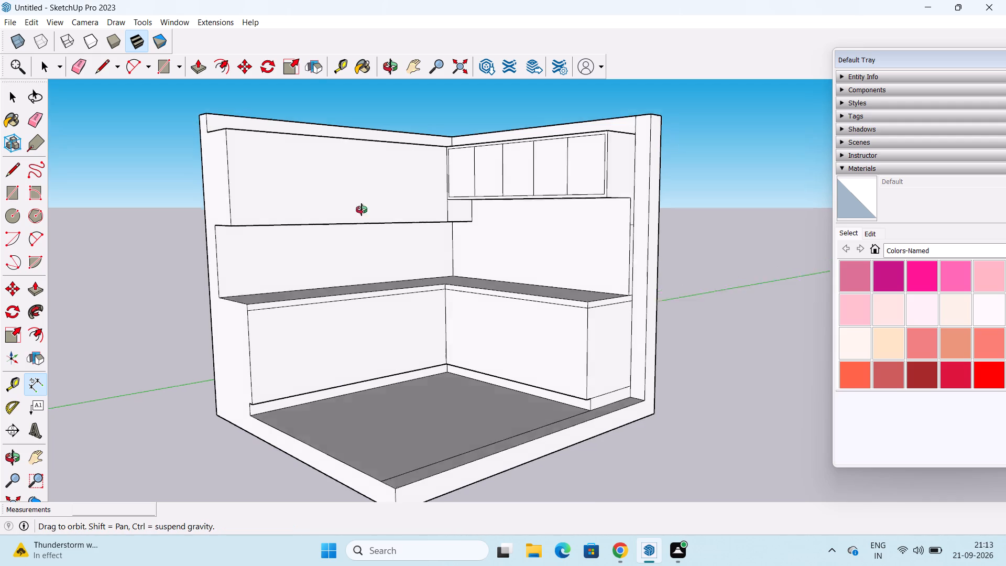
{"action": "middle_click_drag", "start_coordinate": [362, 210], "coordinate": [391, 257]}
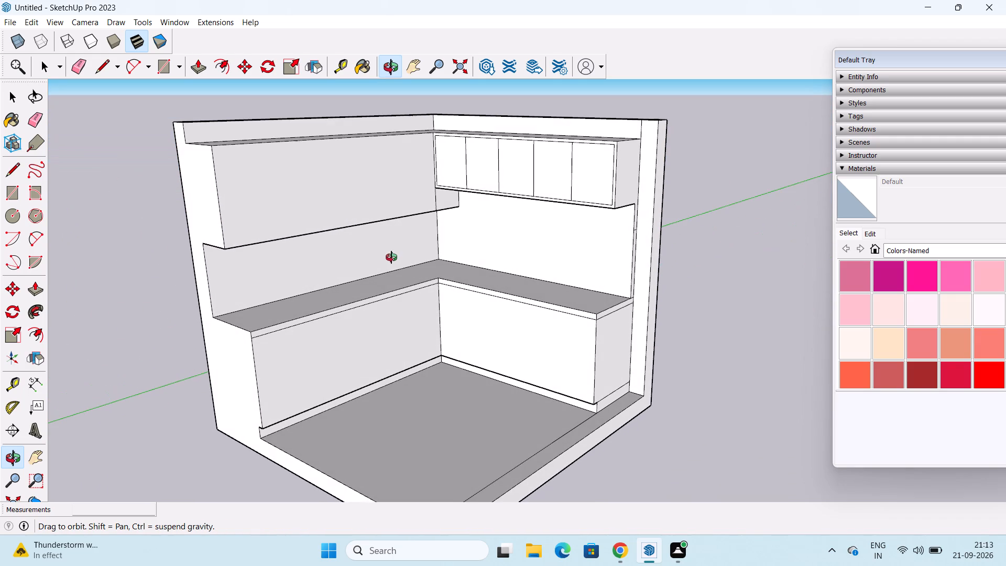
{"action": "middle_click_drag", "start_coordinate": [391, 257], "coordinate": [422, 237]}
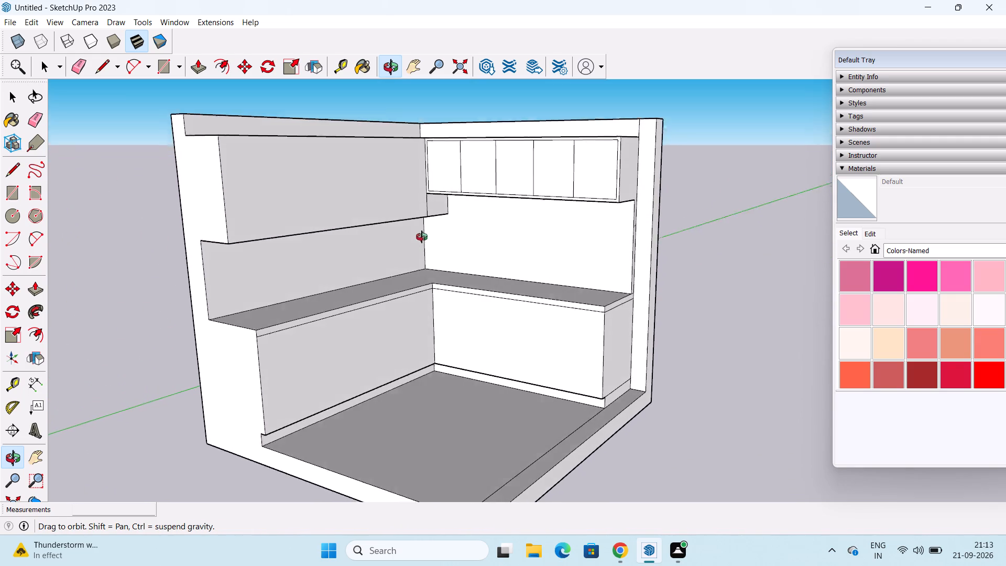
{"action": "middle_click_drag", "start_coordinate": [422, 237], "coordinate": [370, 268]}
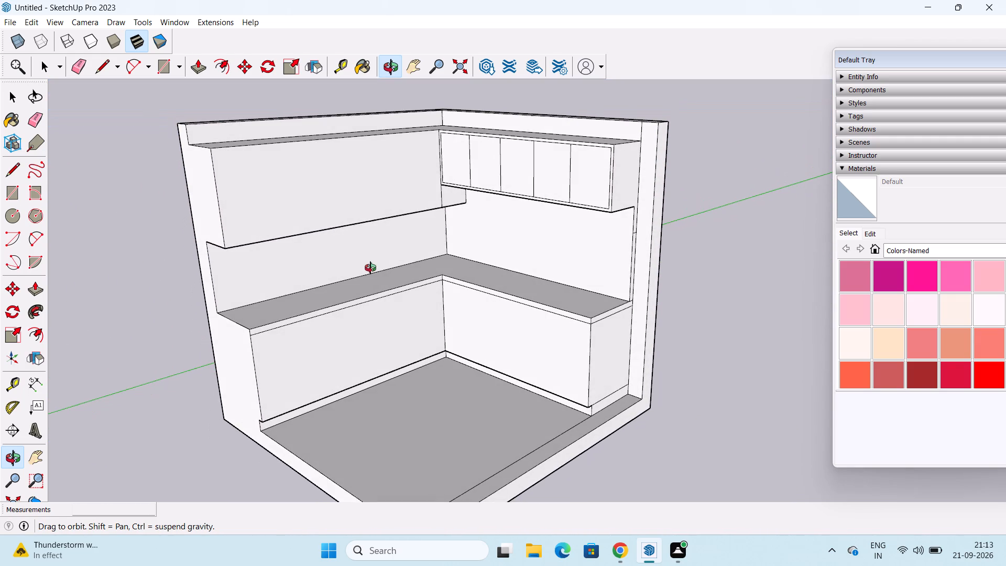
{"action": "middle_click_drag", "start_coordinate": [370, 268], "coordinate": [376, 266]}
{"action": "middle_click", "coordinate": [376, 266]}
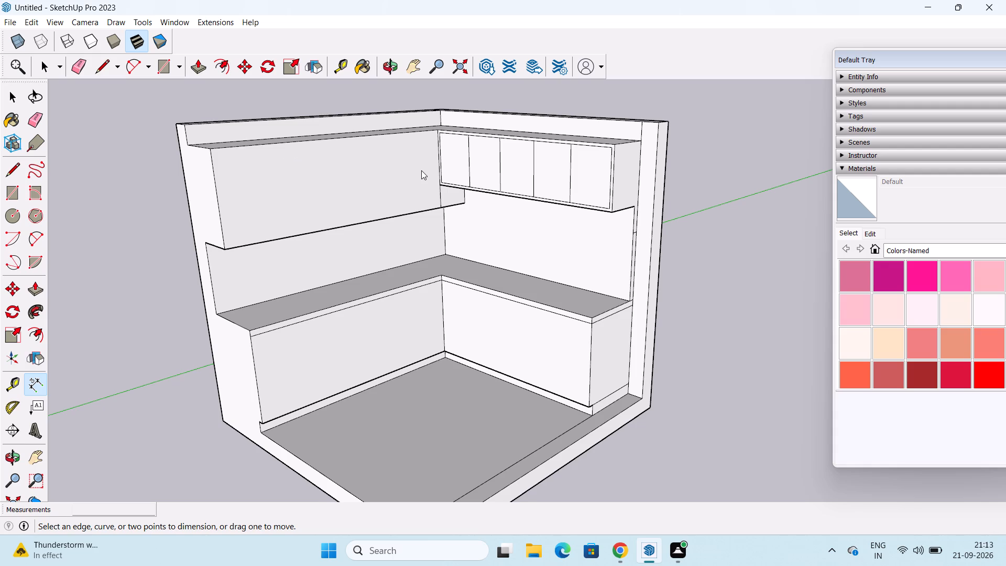
Undo the five-panel division and the 1" inset outline on the front of the back wall's upper unit.
{"action": "middle_click_drag", "start_coordinate": [421, 170], "coordinate": [418, 203]}
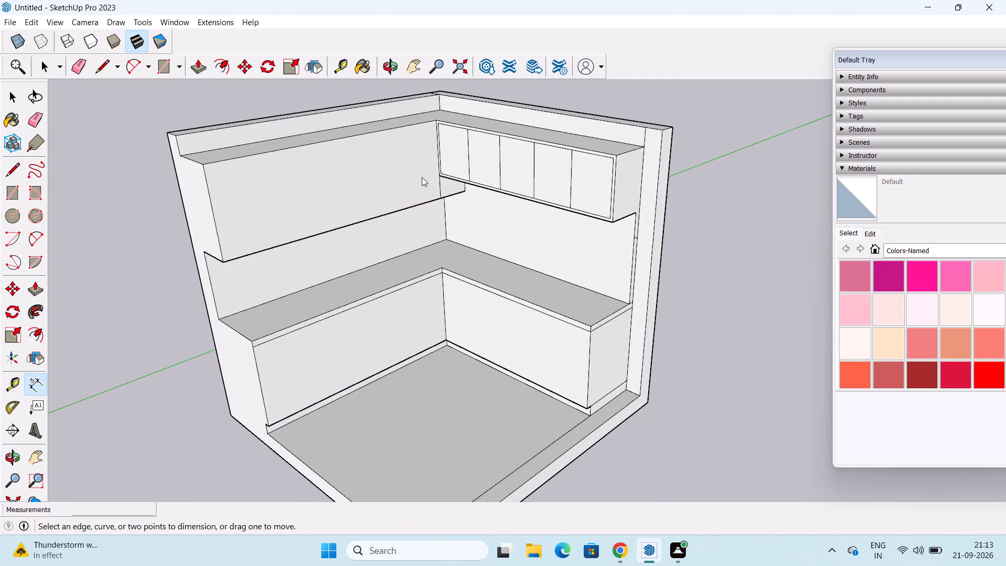
{"action": "key", "text": "ctrl+z"}
{"action": "key", "text": "ctrl+z"}
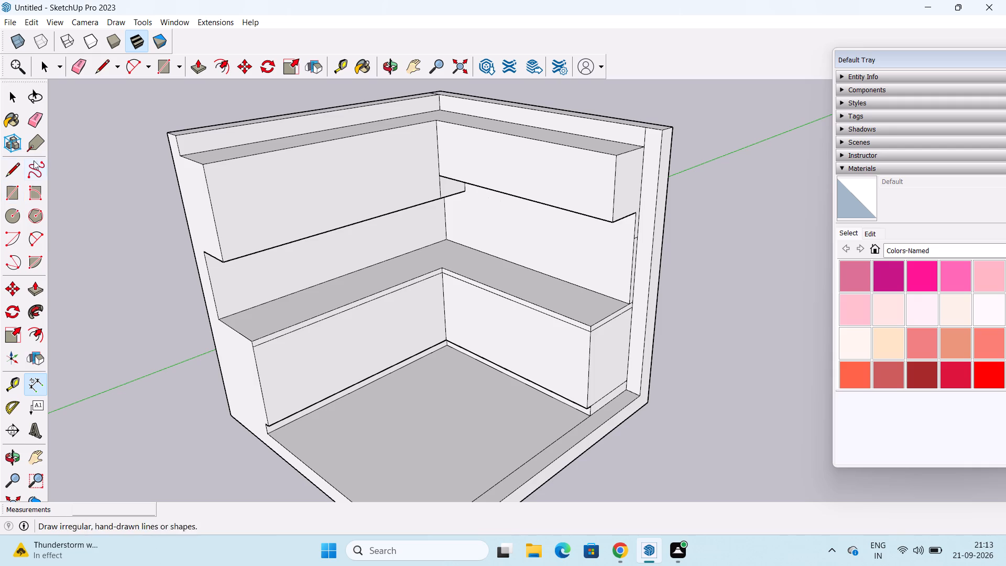
Raise the top faces of the side wall and the back wall by 1' each with Push/Pull.
{"action": "left_click", "coordinate": [37, 287]}
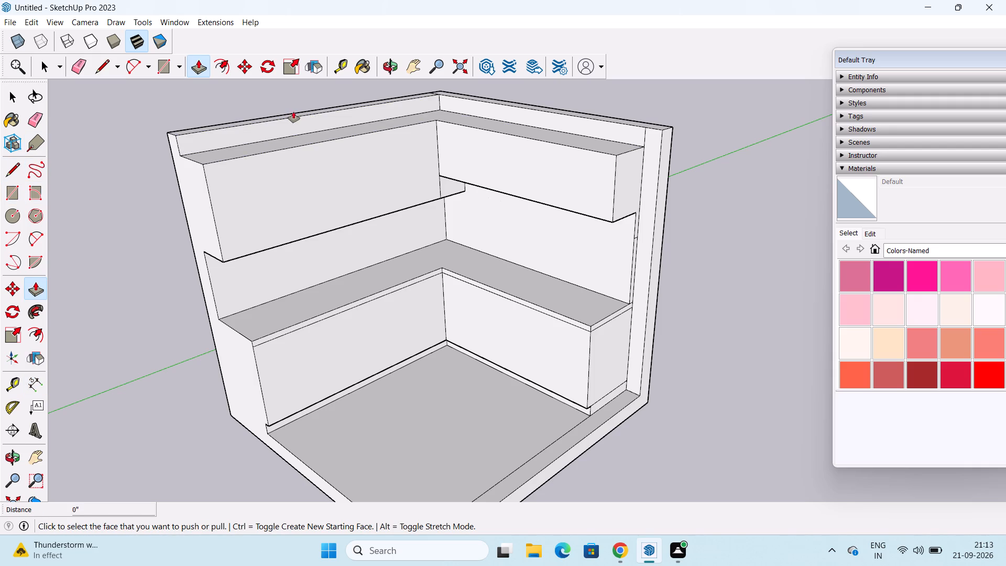
{"action": "middle_click_drag", "start_coordinate": [276, 116], "coordinate": [335, 143]}
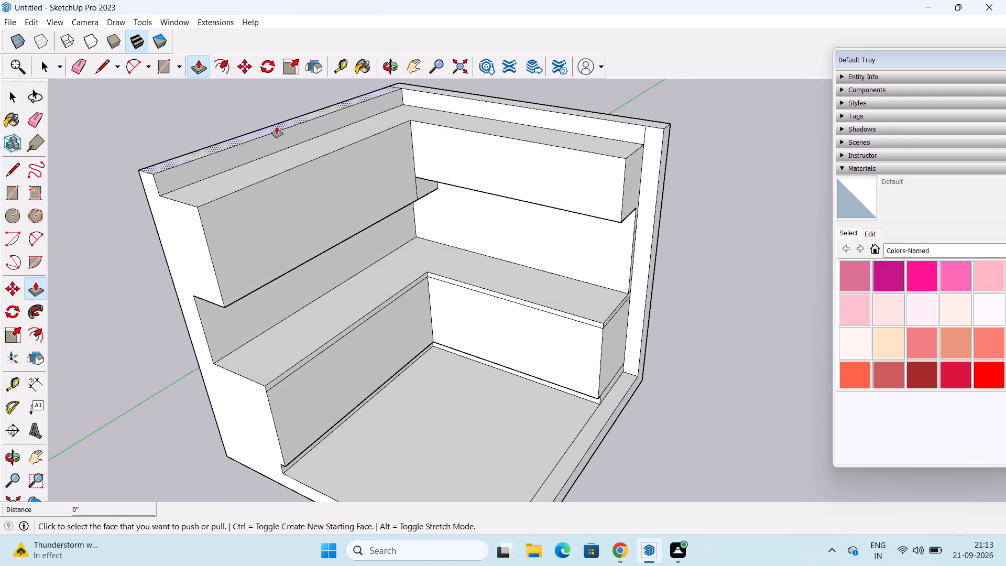
{"action": "left_click", "coordinate": [277, 127]}
{"action": "type", "text": "1'"}
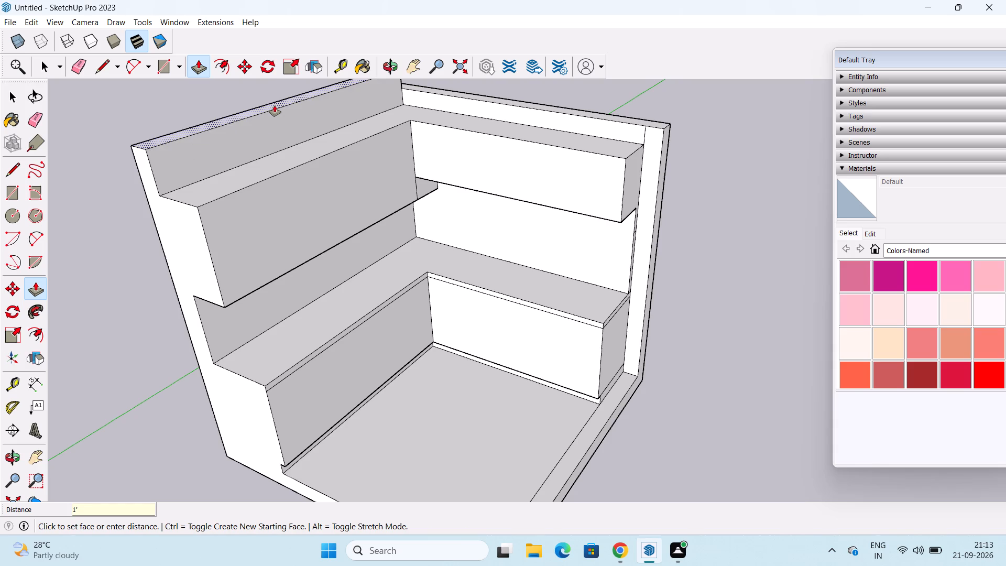
{"action": "key", "text": "Return"}
{"action": "scroll", "coordinate": [282, 97], "scroll_direction": "down", "scroll_amount": 1}
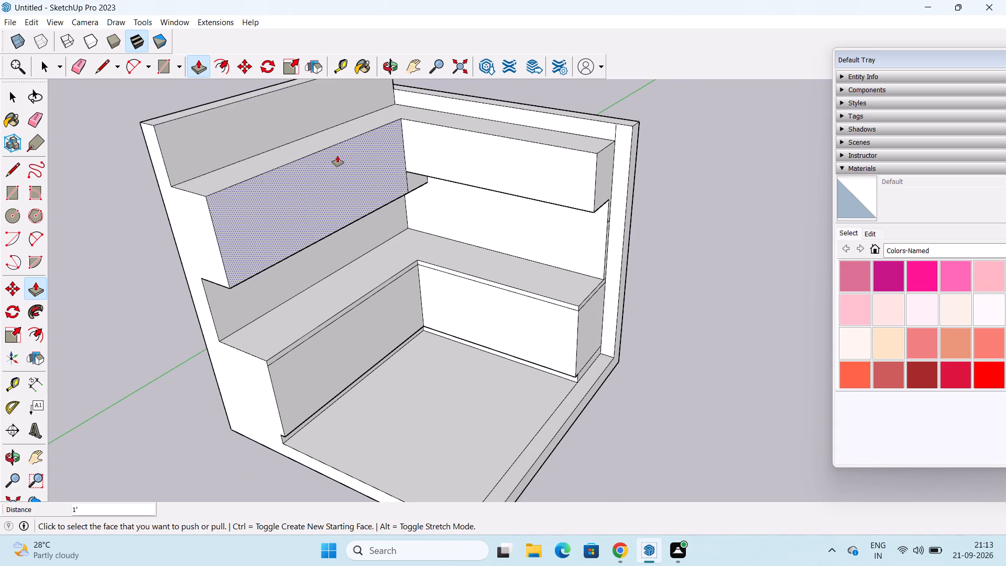
{"action": "middle_click_drag", "start_coordinate": [340, 156], "coordinate": [207, 280], "text": "shift"}
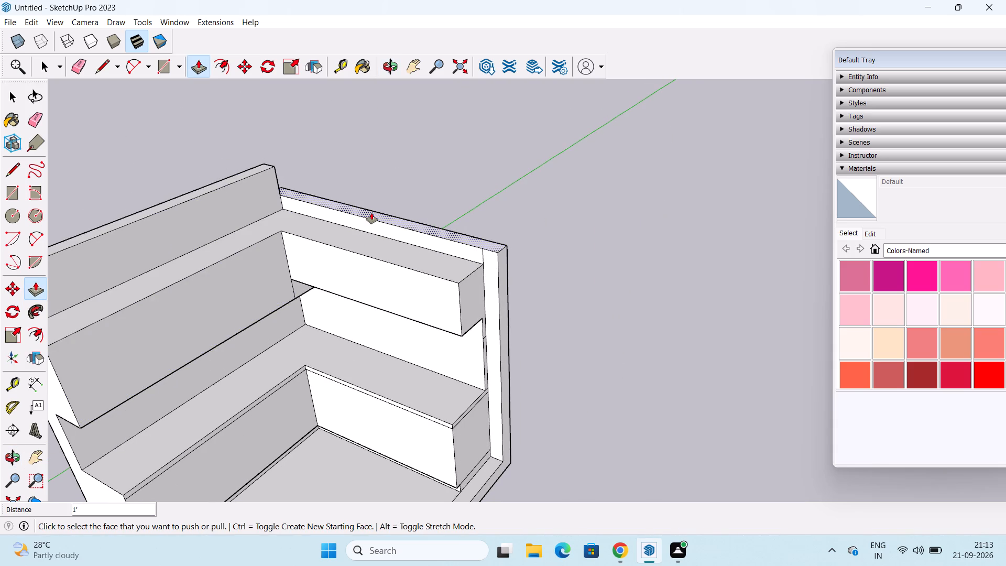
{"action": "double_click", "coordinate": [371, 213]}
{"action": "key", "text": "space"}
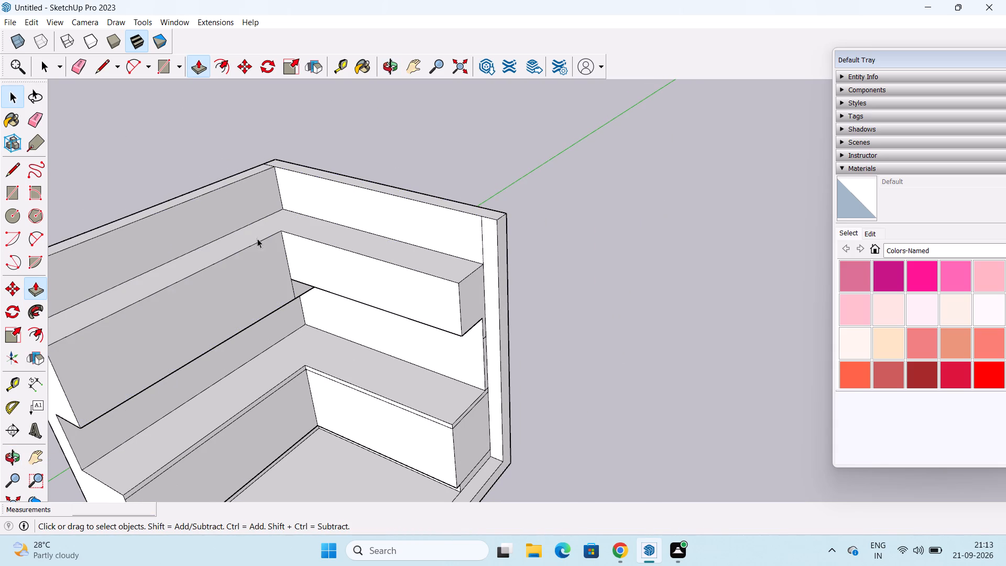
Copy the inner top edges of the side wall and the back wall 6" down their wall faces.
{"action": "middle_click_drag", "start_coordinate": [249, 245], "coordinate": [359, 215], "text": "shift"}
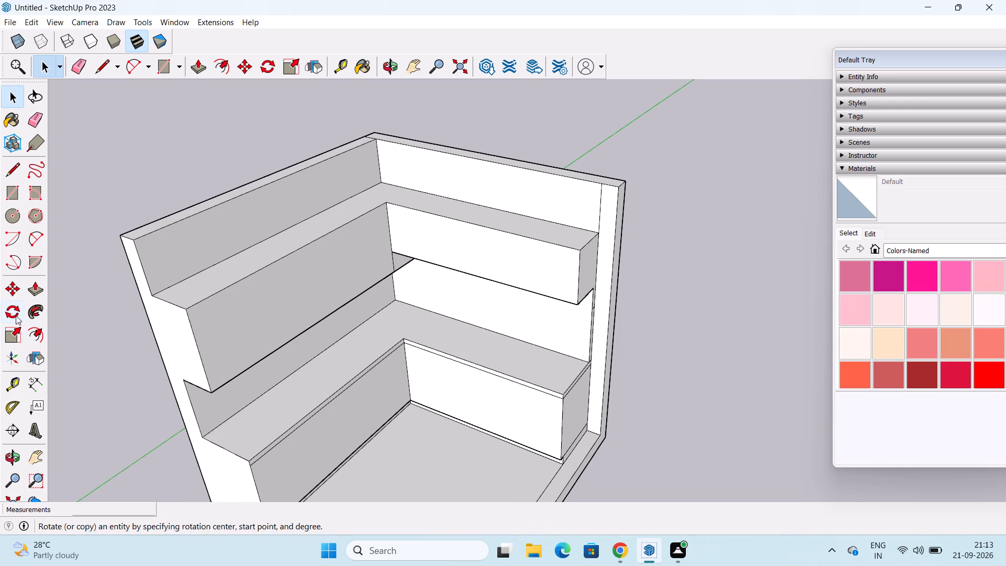
{"action": "left_click", "coordinate": [36, 287]}
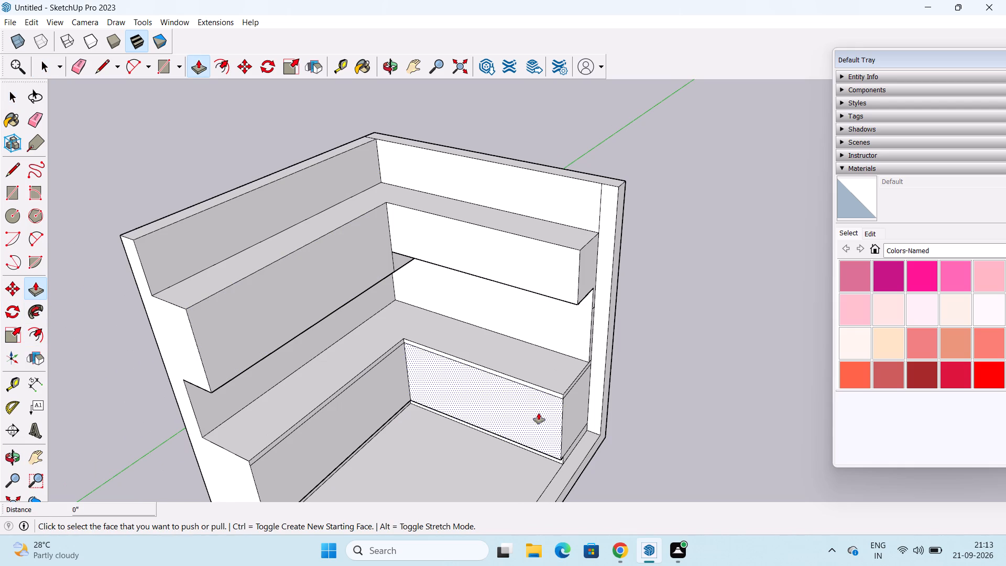
{"action": "key", "text": "space"}
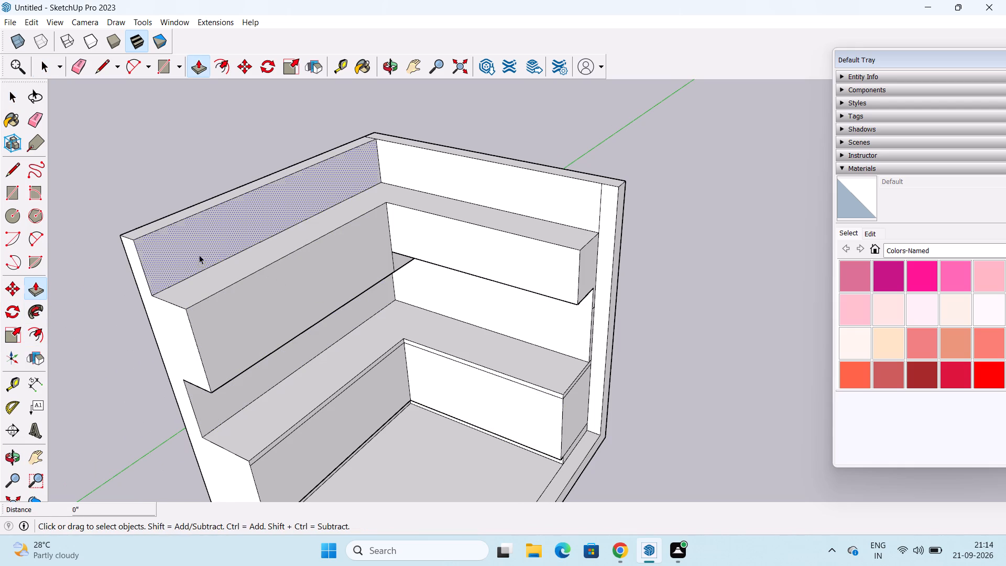
{"action": "left_click", "coordinate": [211, 207]}
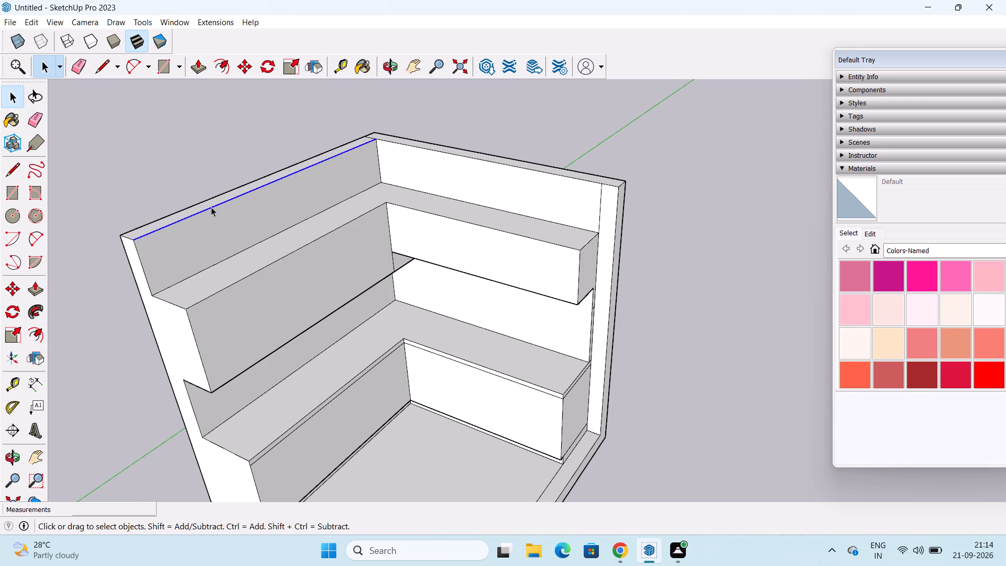
{"action": "key", "text": "m"}
{"action": "left_click", "coordinate": [137, 241]}
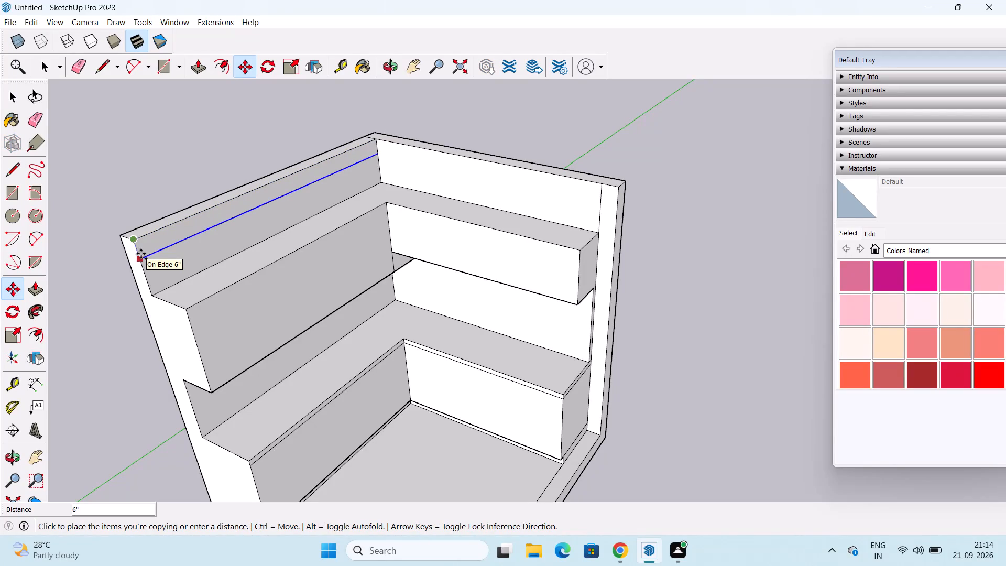
{"action": "type", "text": "6\""}
{"action": "key", "text": "Return"}
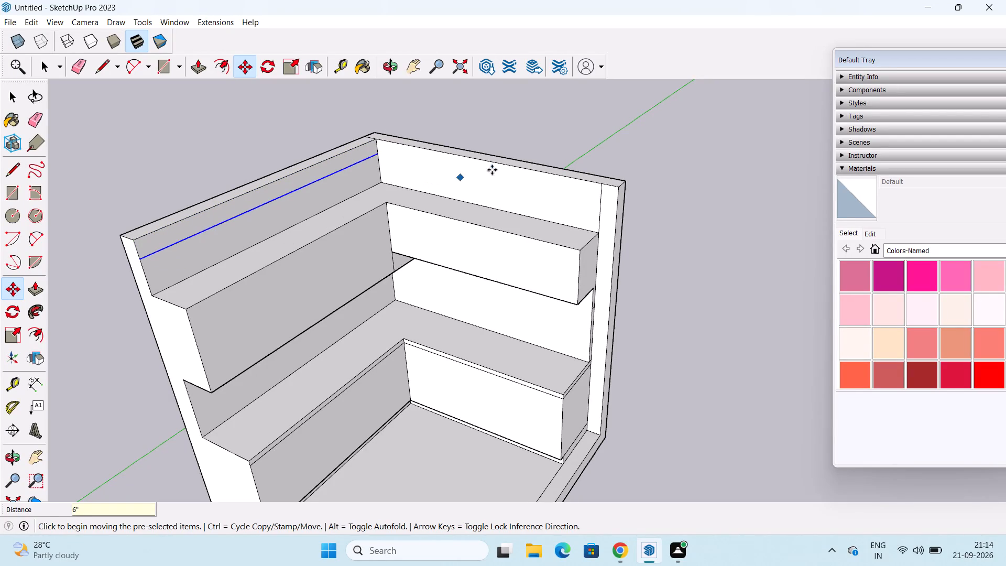
{"action": "key", "text": "space"}
{"action": "left_click", "coordinate": [573, 177]}
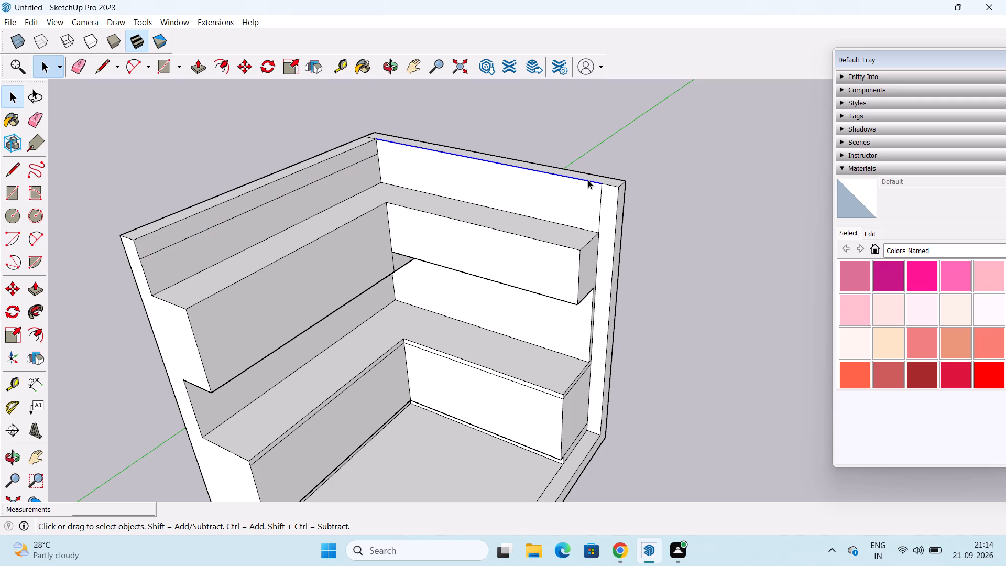
{"action": "key", "text": "m"}
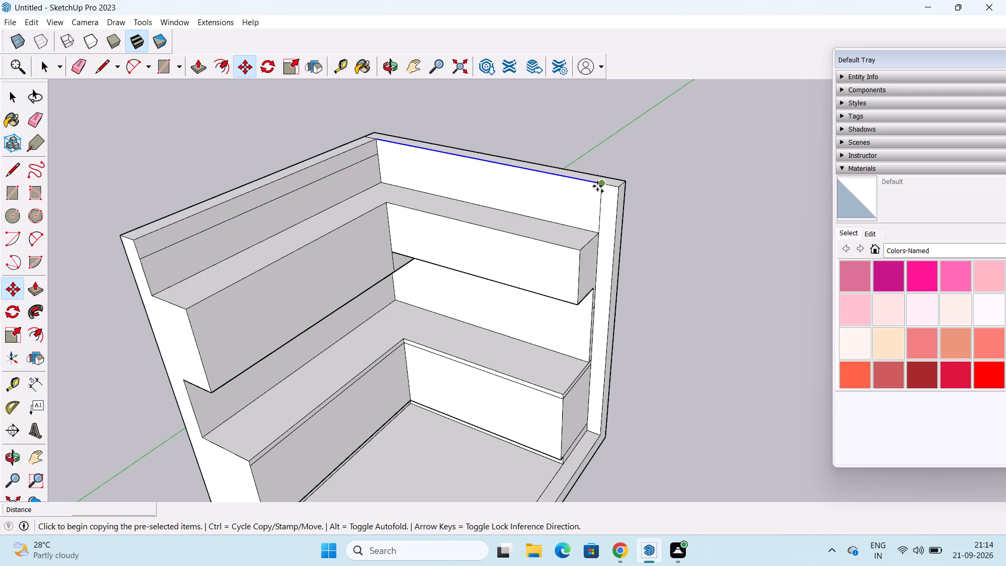
{"action": "left_click", "coordinate": [599, 184]}
{"action": "left_click", "coordinate": [605, 200]}
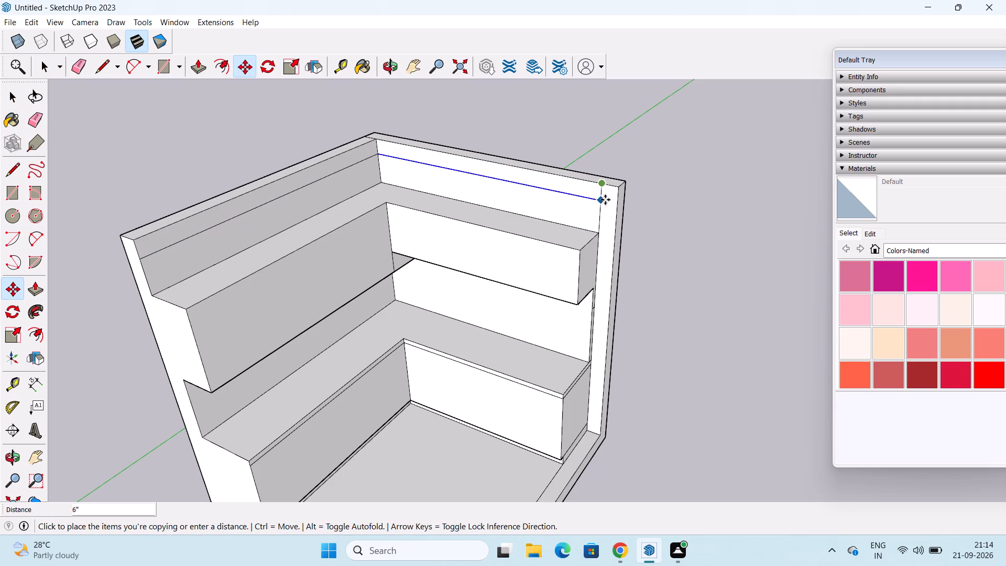
{"action": "key", "text": "space"}
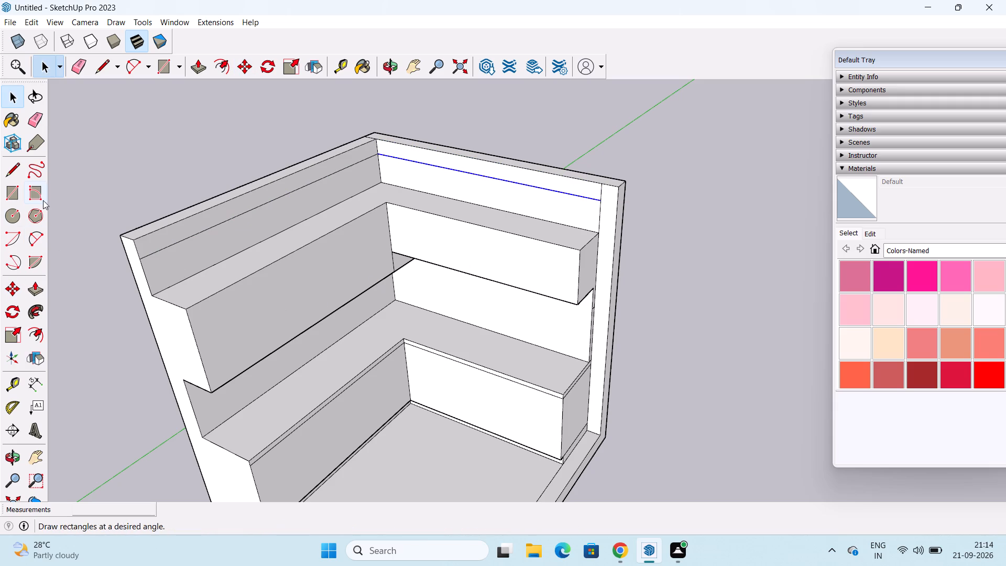
Push/Pull the L-shaped top face of the upper units up 1' to the copied edge lines on the walls.
{"action": "left_click", "coordinate": [33, 289]}
{"action": "left_click", "coordinate": [240, 255]}
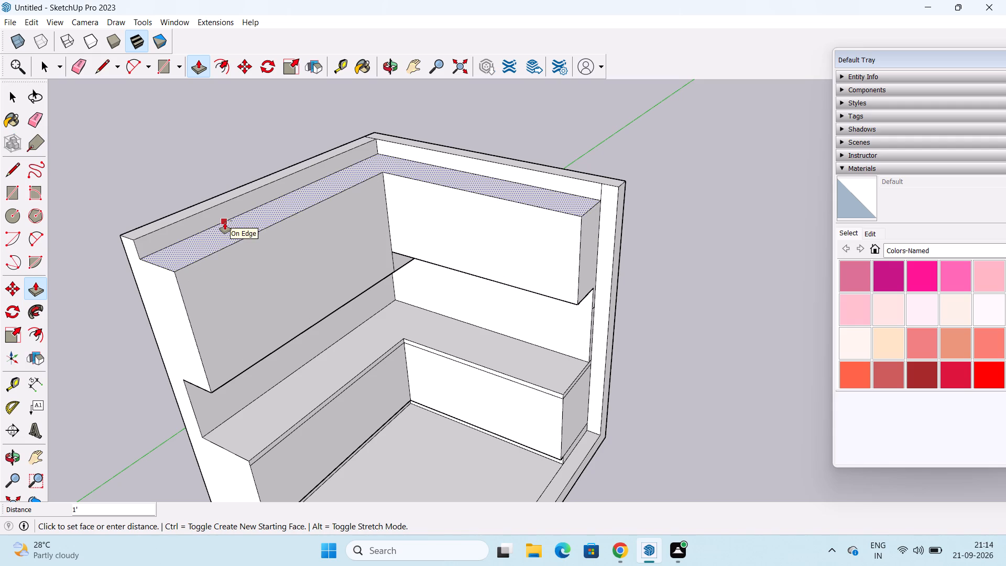
{"action": "left_click", "coordinate": [225, 223]}
{"action": "middle_click_drag", "start_coordinate": [292, 273], "coordinate": [307, 182]}
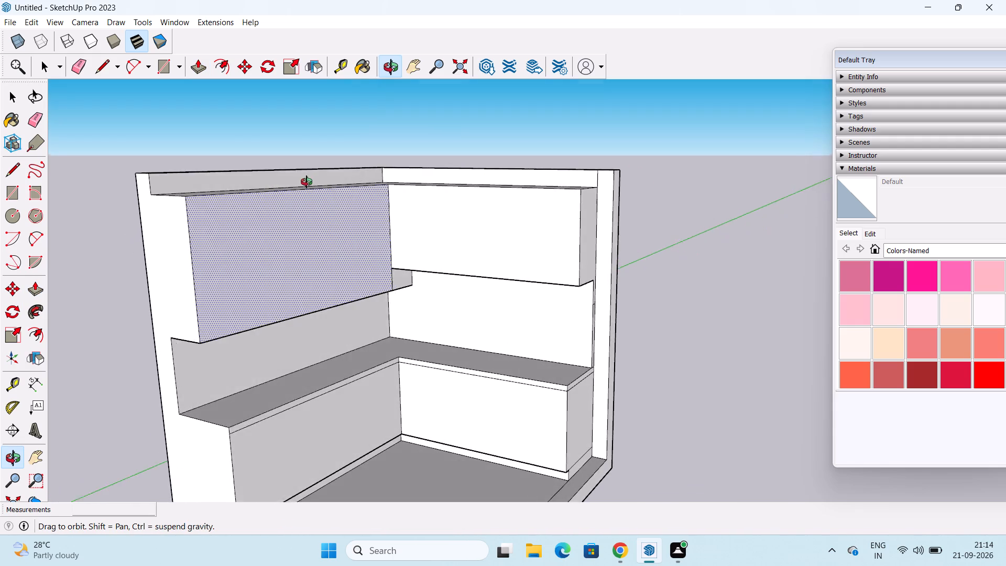
{"action": "middle_click_drag", "start_coordinate": [307, 182], "coordinate": [184, 211]}
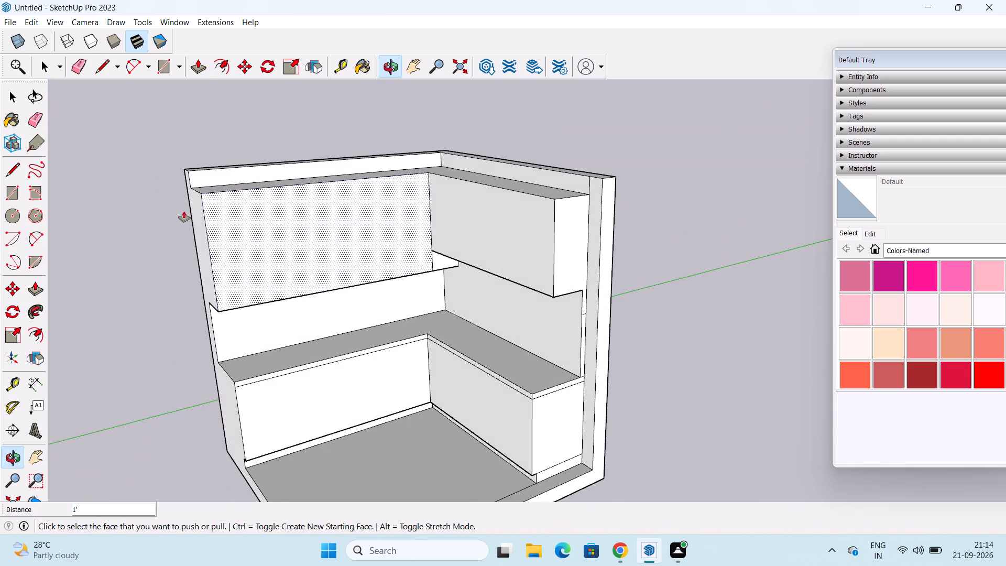
Offset the front face outline of the back wall's upper unit 2" inward.
{"action": "key", "text": "space"}
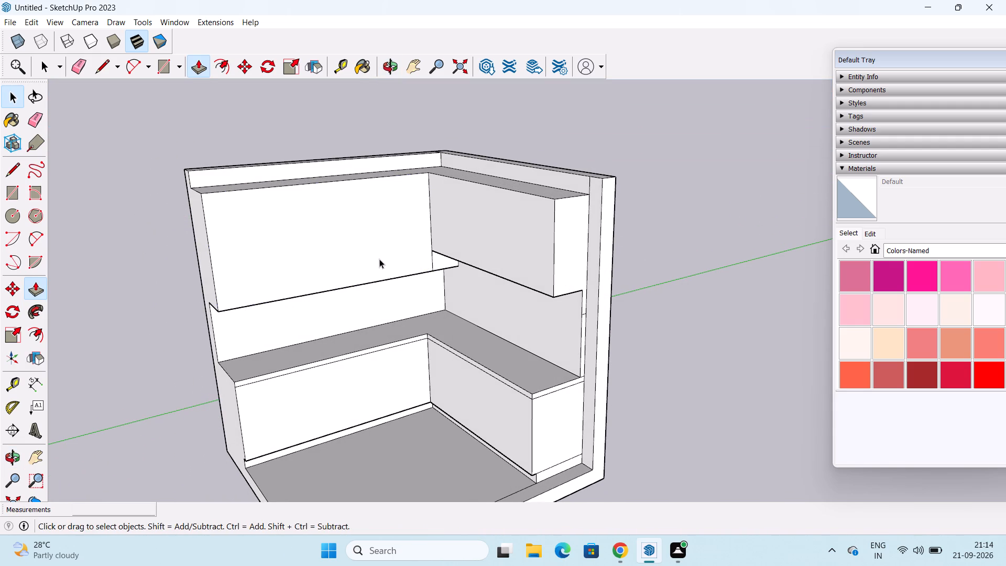
{"action": "left_click", "coordinate": [39, 338]}
{"action": "key", "text": "alt+Tab"}
{"action": "key", "text": "alt+Tab"}
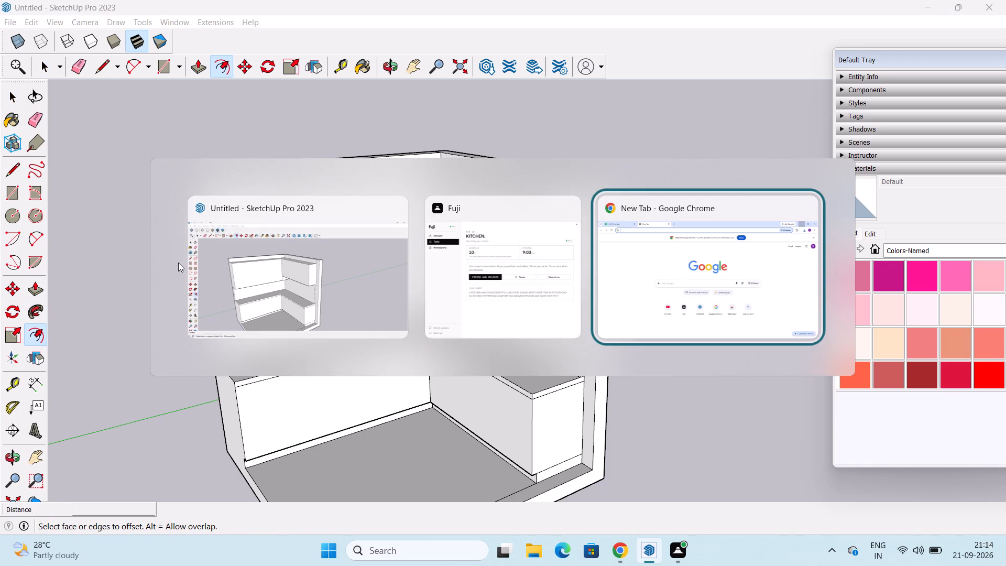
{"action": "key", "text": "alt+Tab"}
{"action": "left_click", "coordinate": [494, 233]}
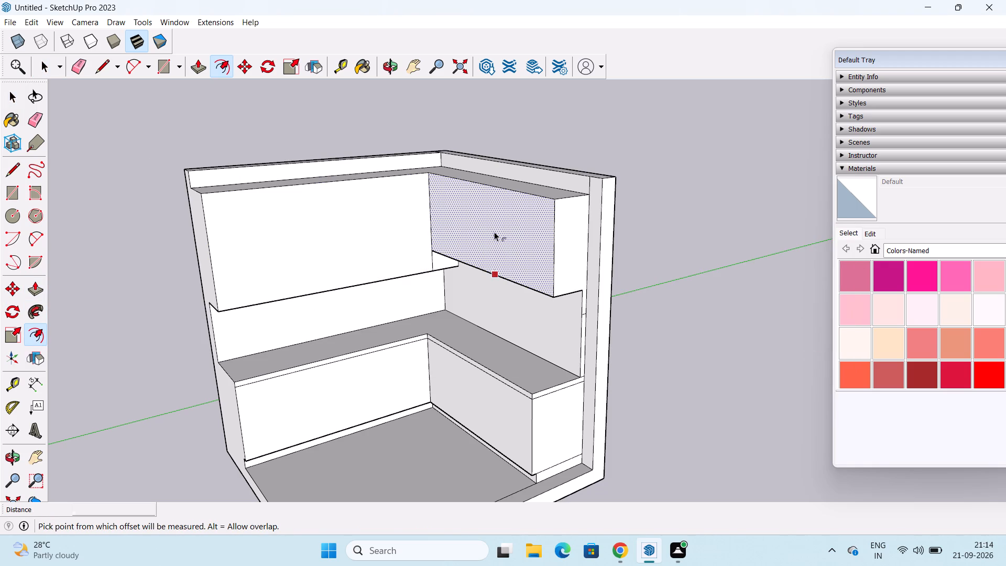
{"action": "middle_click_drag", "start_coordinate": [507, 211], "coordinate": [535, 230]}
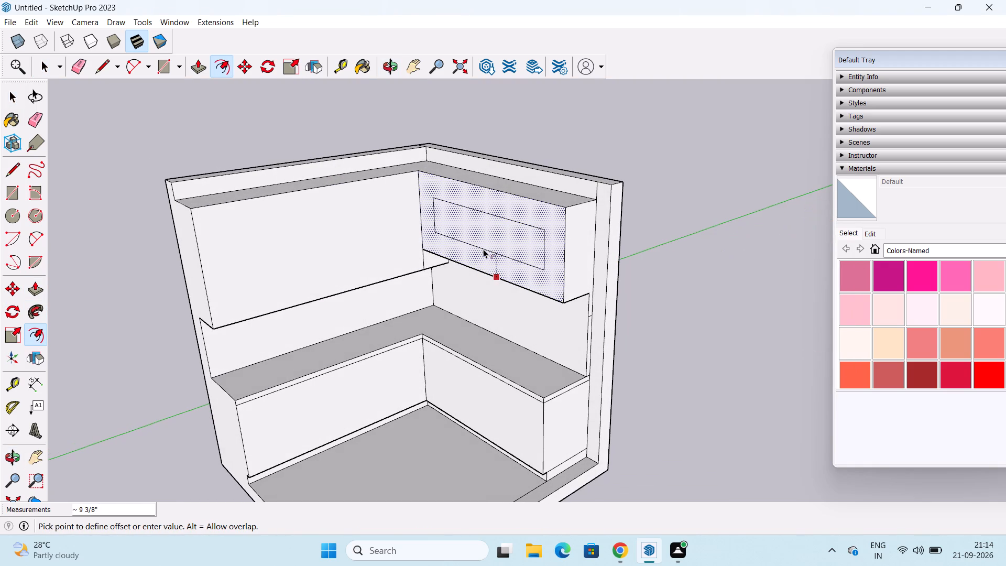
{"action": "type", "text": "2\""}
{"action": "key", "text": "Return"}
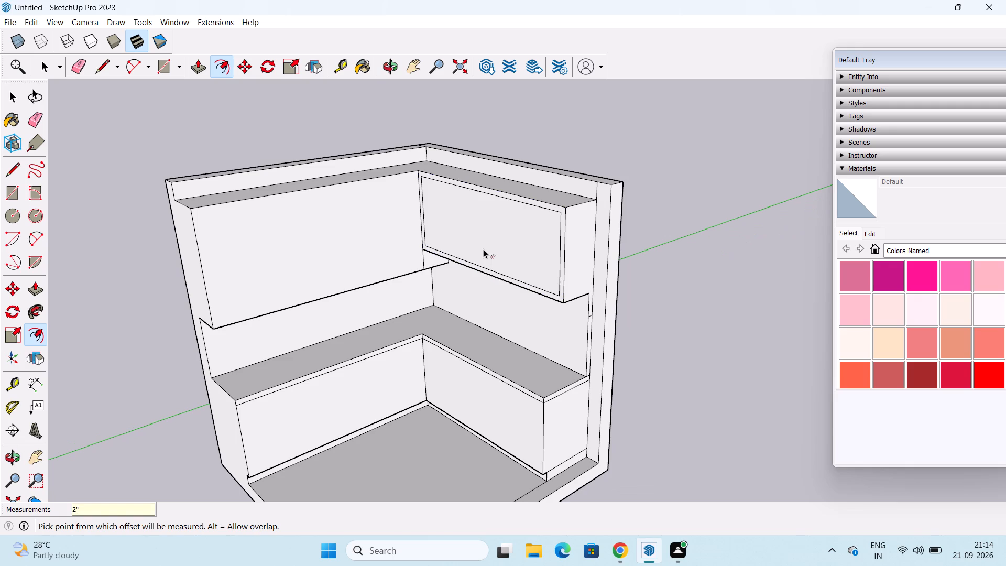
{"action": "key", "text": "space"}
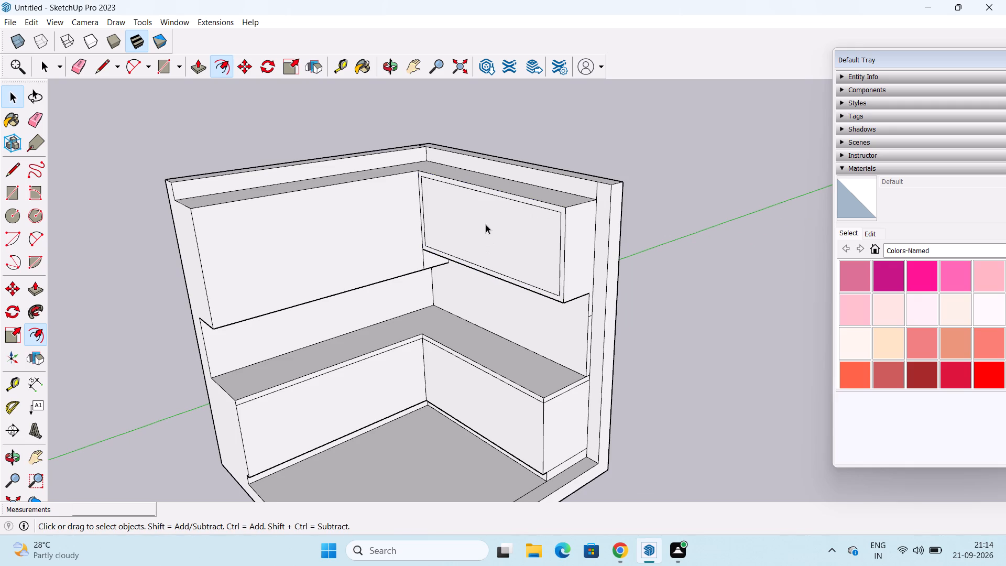
Copy the inset outline's vertical edge nearest the corner to the opposite end and divide the span by 5 to form equal door panels.
{"action": "middle_click_drag", "start_coordinate": [486, 224], "coordinate": [547, 205]}
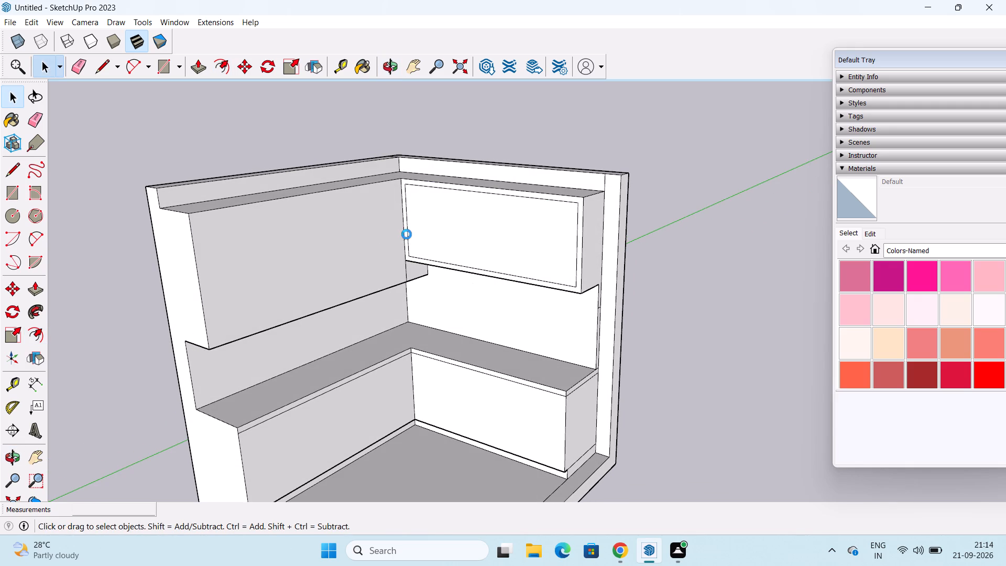
{"action": "left_click", "coordinate": [407, 234]}
{"action": "key", "text": "m"}
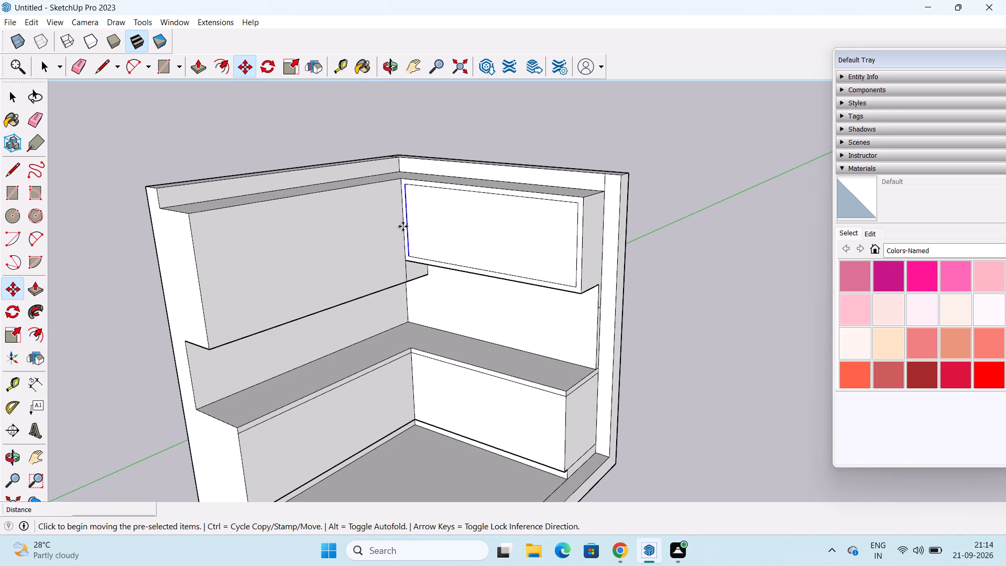
{"action": "left_click", "coordinate": [406, 256]}
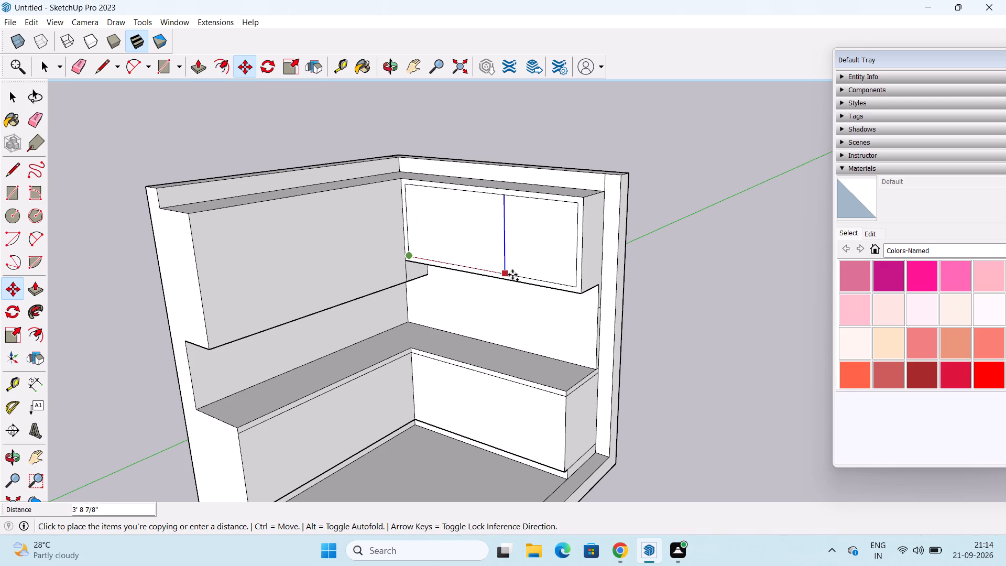
{"action": "left_click", "coordinate": [575, 288]}
{"action": "type", "text": "/5"}
{"action": "key", "text": "Return"}
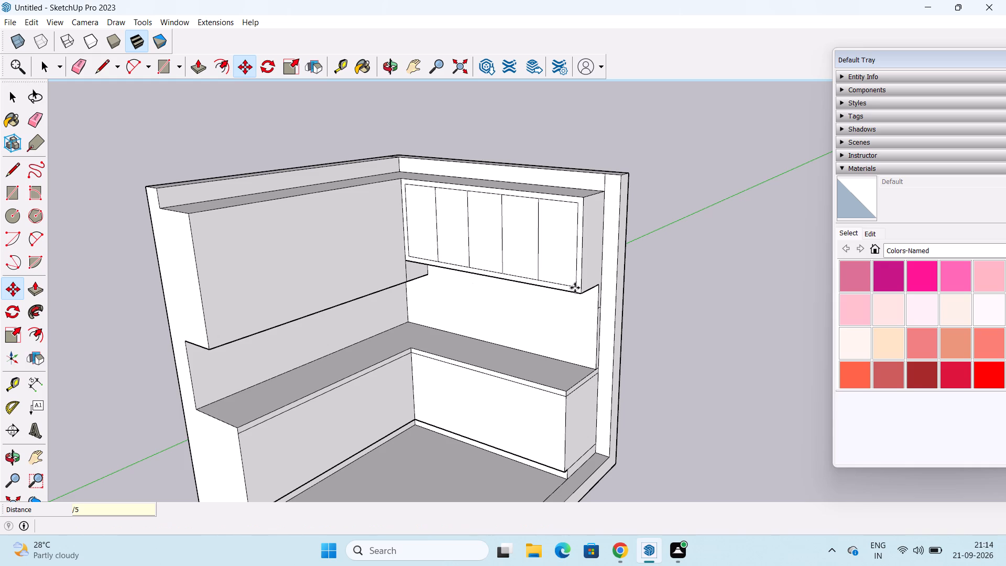
{"action": "middle_click_drag", "start_coordinate": [567, 287], "coordinate": [754, 257]}
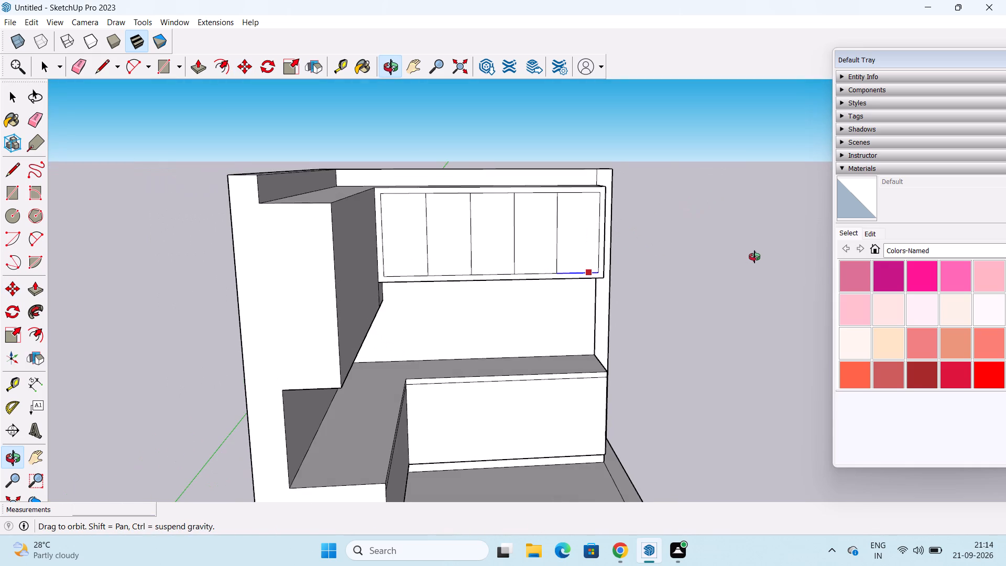
{"action": "middle_click_drag", "start_coordinate": [754, 257], "coordinate": [540, 288]}
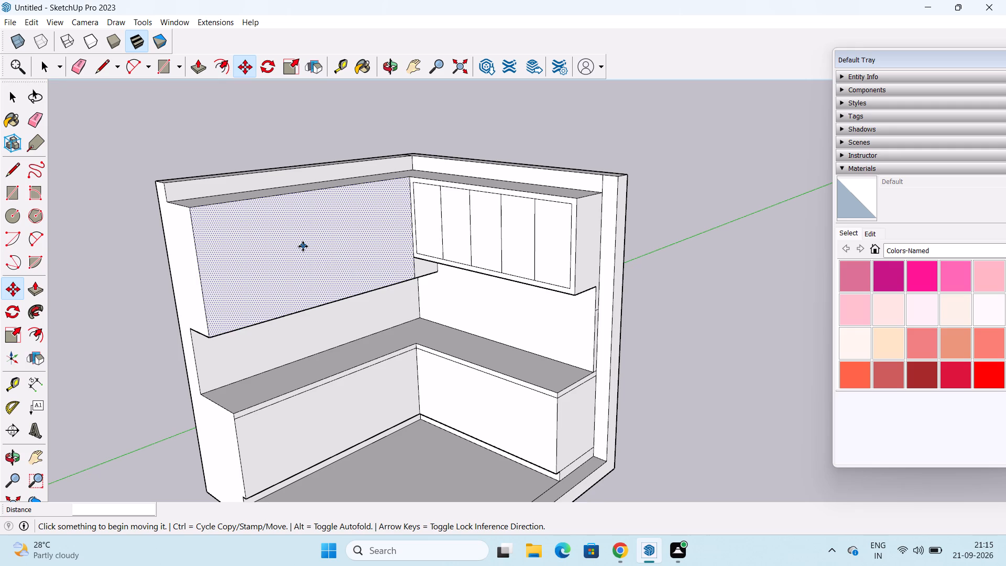
{"action": "key", "text": "space"}
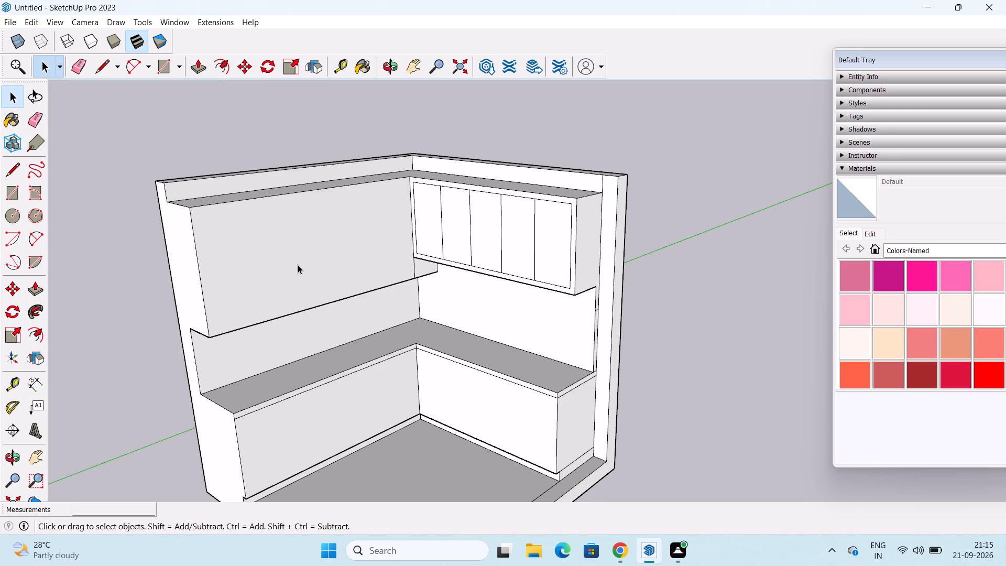
{"action": "middle_click_drag", "start_coordinate": [298, 265], "coordinate": [235, 240]}
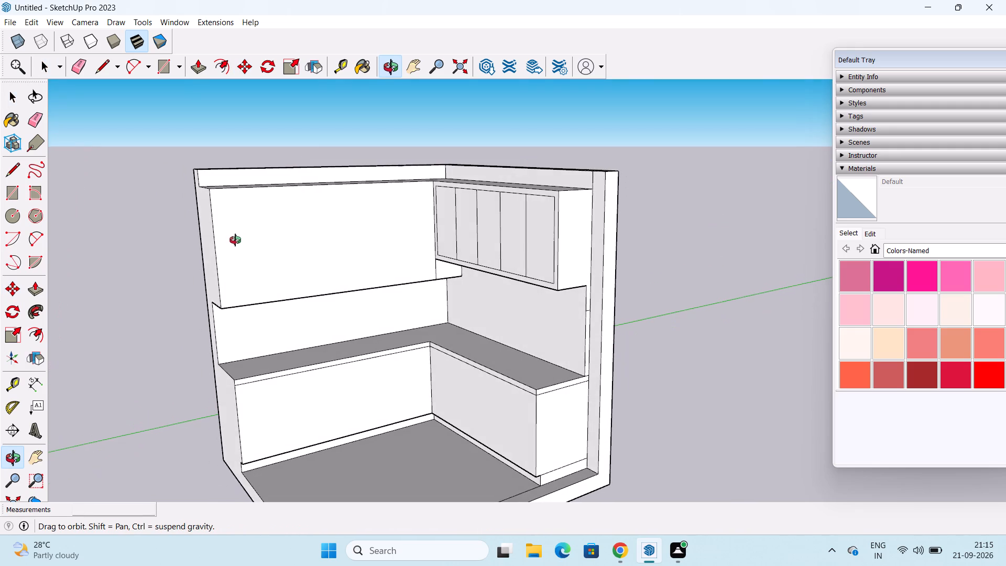
Draw a 3' 6" vertical line across the front face of the side wall's upper unit, nearer the end away from the corner.
{"action": "middle_click_drag", "start_coordinate": [235, 240], "coordinate": [231, 243]}
{"action": "left_click_drag", "start_coordinate": [9, 171], "coordinate": [17, 171]}
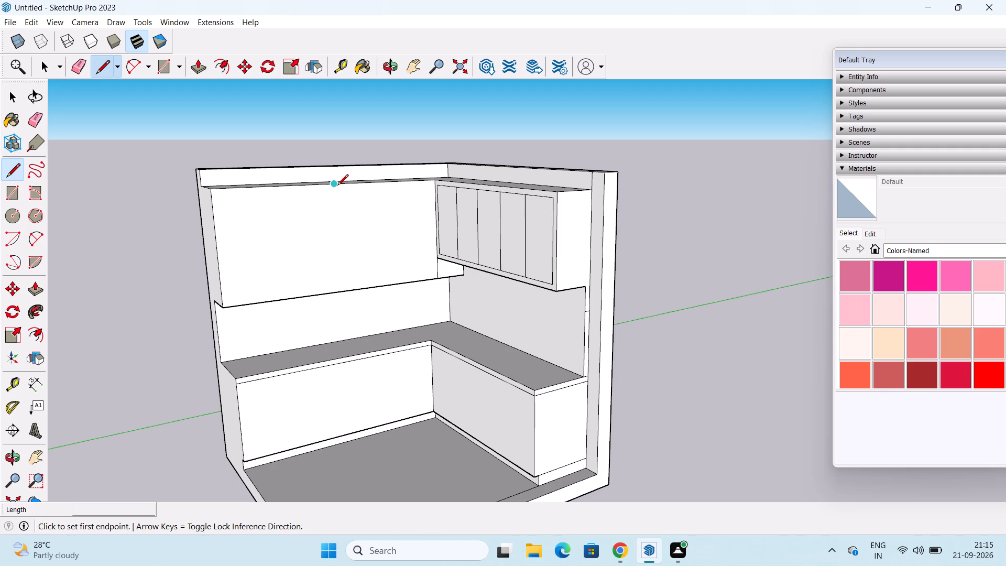
{"action": "left_click", "coordinate": [296, 188]}
{"action": "left_click", "coordinate": [307, 297]}
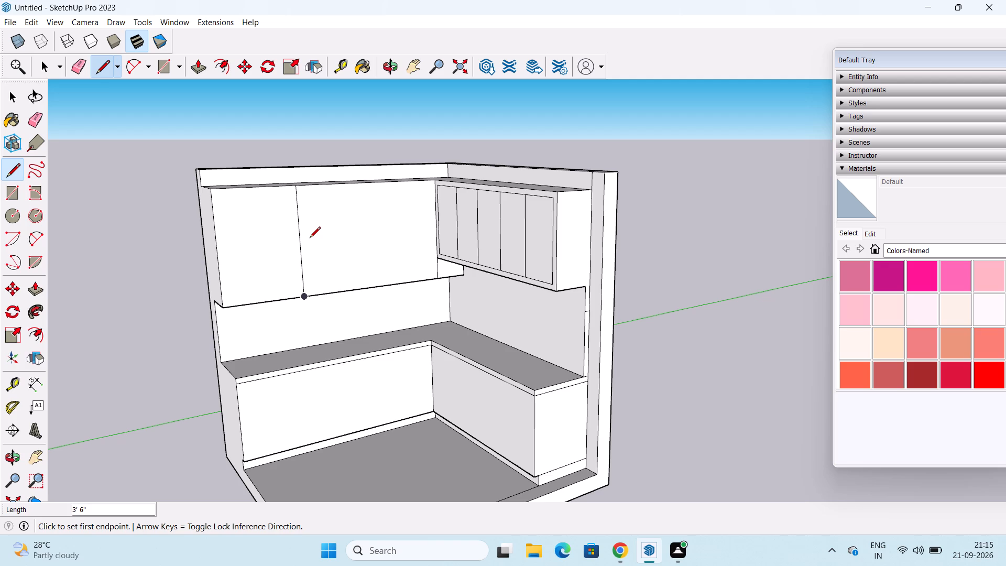
{"action": "key", "text": "space"}
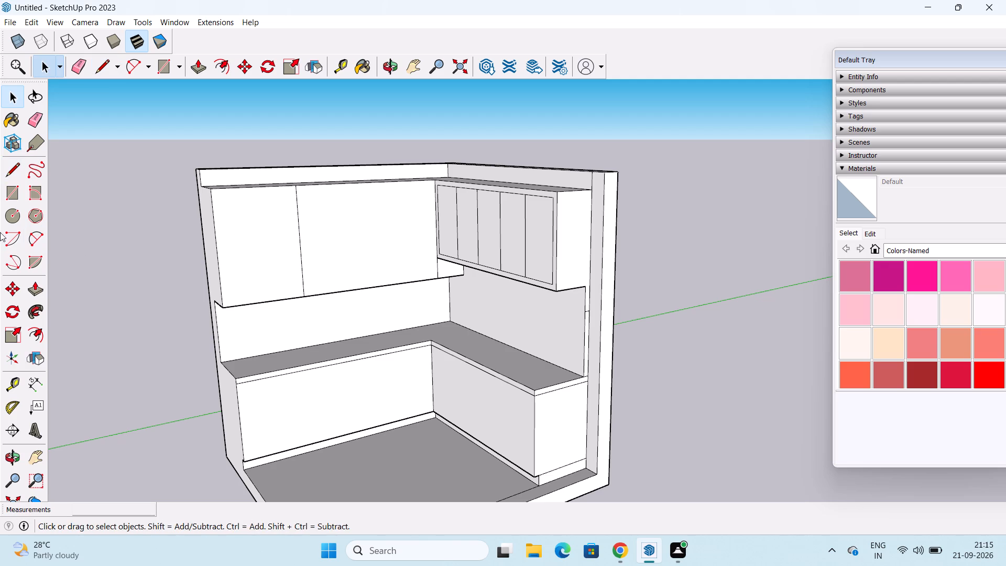
Draw a 1' 1" line across the upper unit's underside, from the foot of the vertical dividing line back to the wall edge.
{"action": "middle_click_drag", "start_coordinate": [247, 314], "coordinate": [263, 290]}
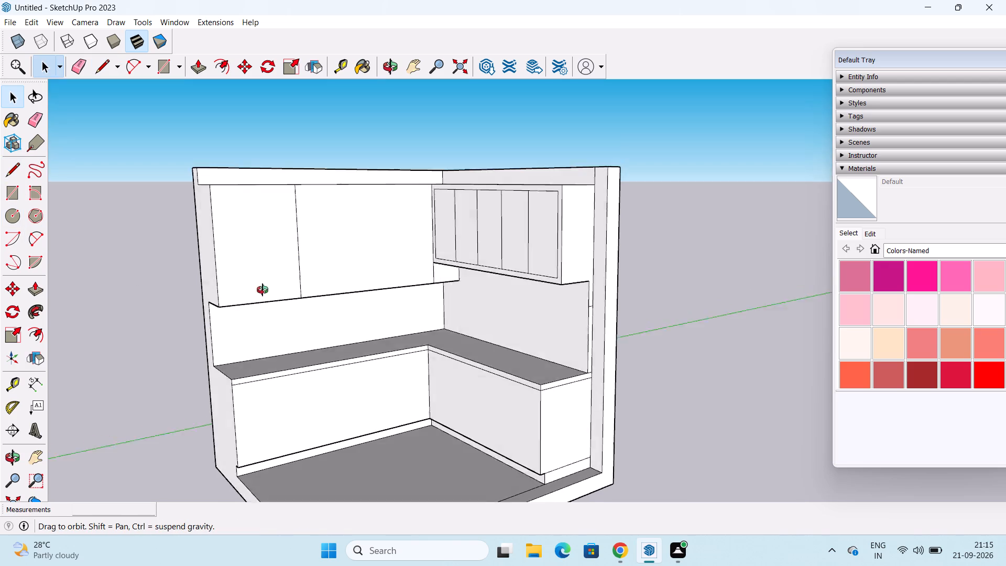
{"action": "middle_click_drag", "start_coordinate": [263, 290], "coordinate": [260, 217]}
{"action": "scroll", "coordinate": [314, 336], "scroll_direction": "up", "scroll_amount": 5}
{"action": "middle_click_drag", "start_coordinate": [297, 310], "coordinate": [274, 287]}
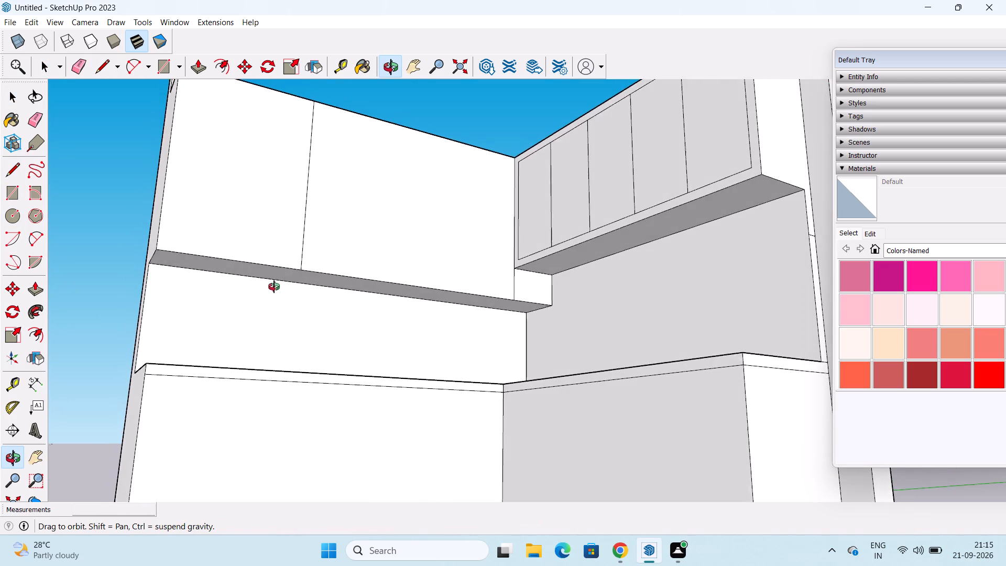
{"action": "middle_click_drag", "start_coordinate": [274, 287], "coordinate": [266, 293]}
{"action": "left_click", "coordinate": [13, 179]}
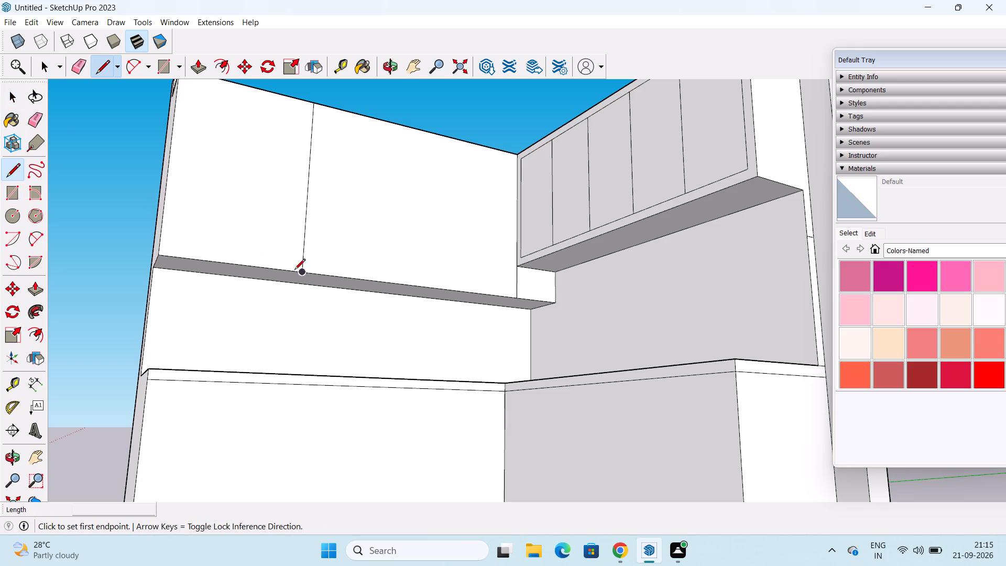
{"action": "left_click", "coordinate": [300, 271]}
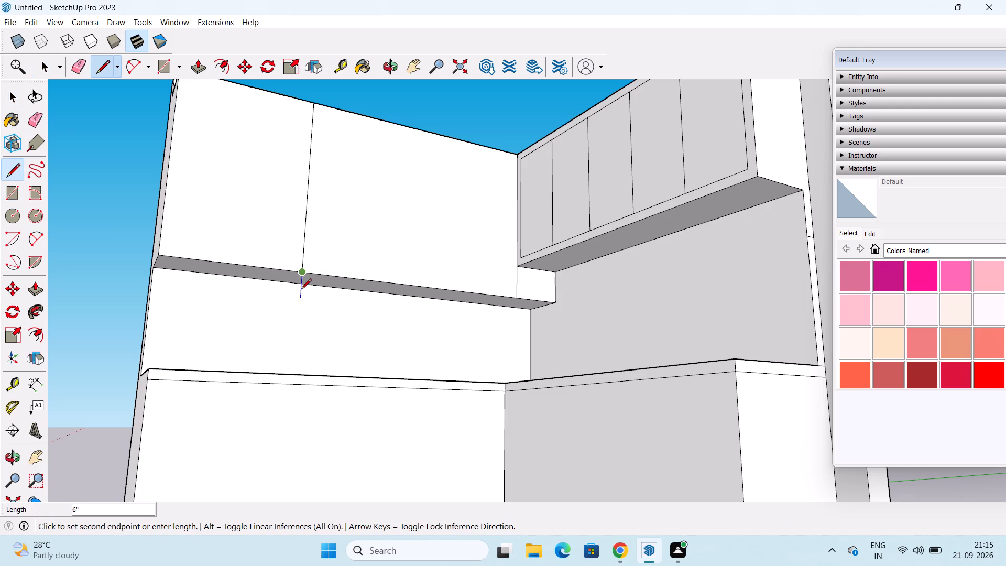
{"action": "middle_click_drag", "start_coordinate": [298, 288], "coordinate": [413, 249]}
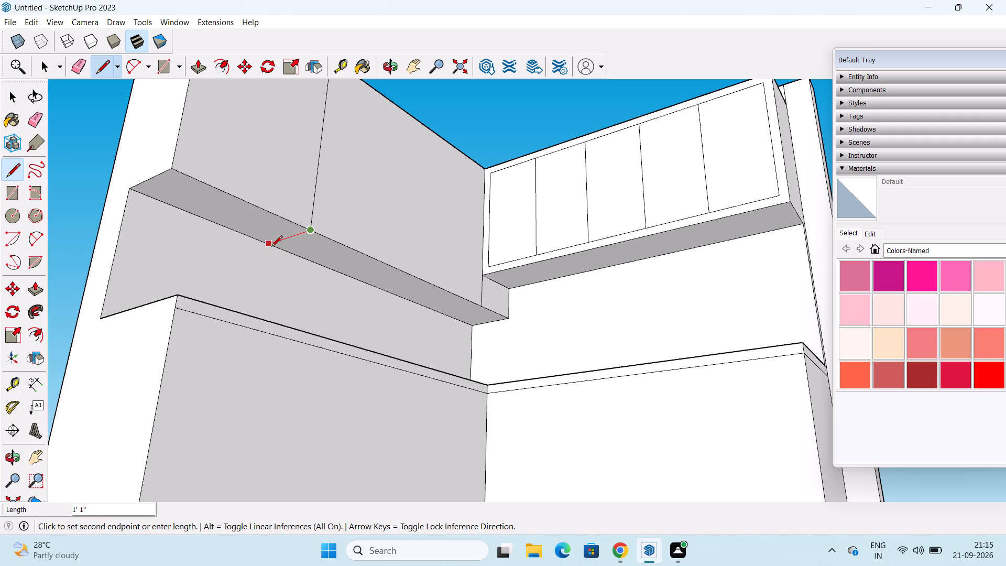
{"action": "left_click", "coordinate": [271, 247]}
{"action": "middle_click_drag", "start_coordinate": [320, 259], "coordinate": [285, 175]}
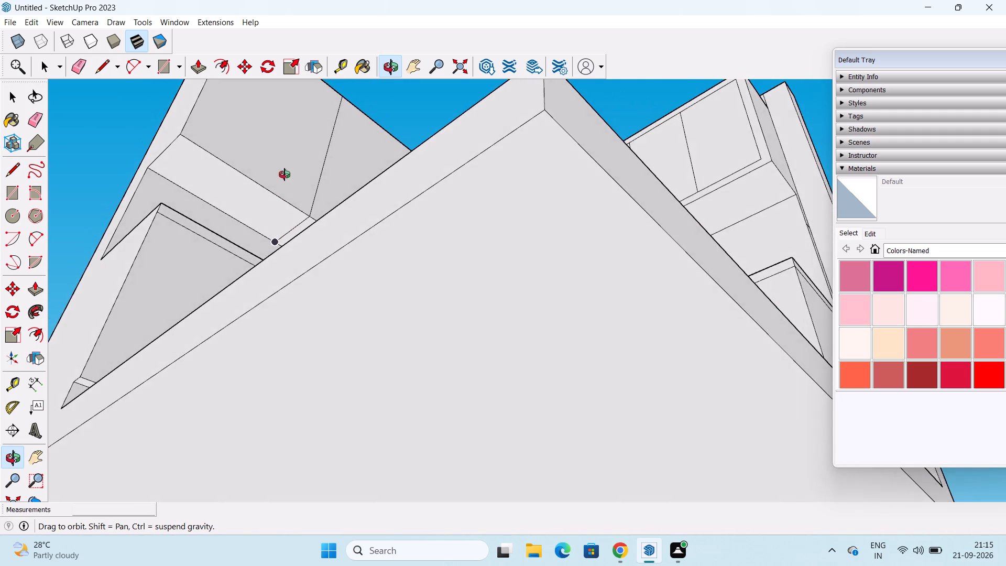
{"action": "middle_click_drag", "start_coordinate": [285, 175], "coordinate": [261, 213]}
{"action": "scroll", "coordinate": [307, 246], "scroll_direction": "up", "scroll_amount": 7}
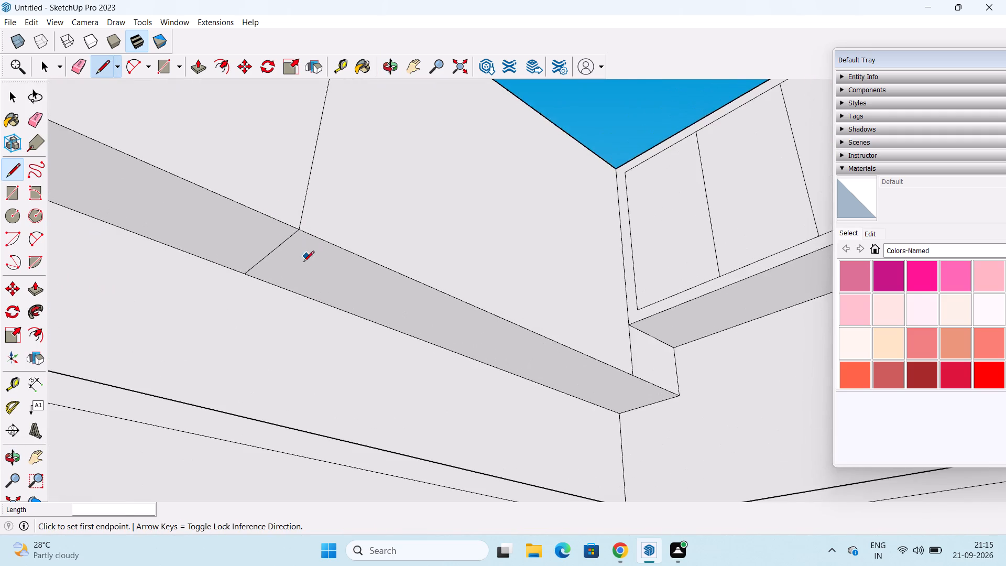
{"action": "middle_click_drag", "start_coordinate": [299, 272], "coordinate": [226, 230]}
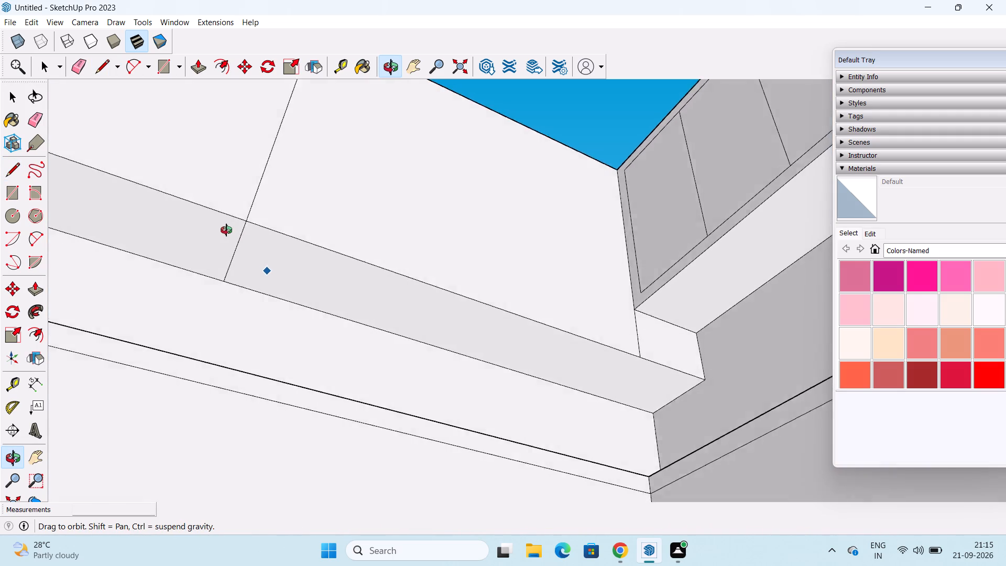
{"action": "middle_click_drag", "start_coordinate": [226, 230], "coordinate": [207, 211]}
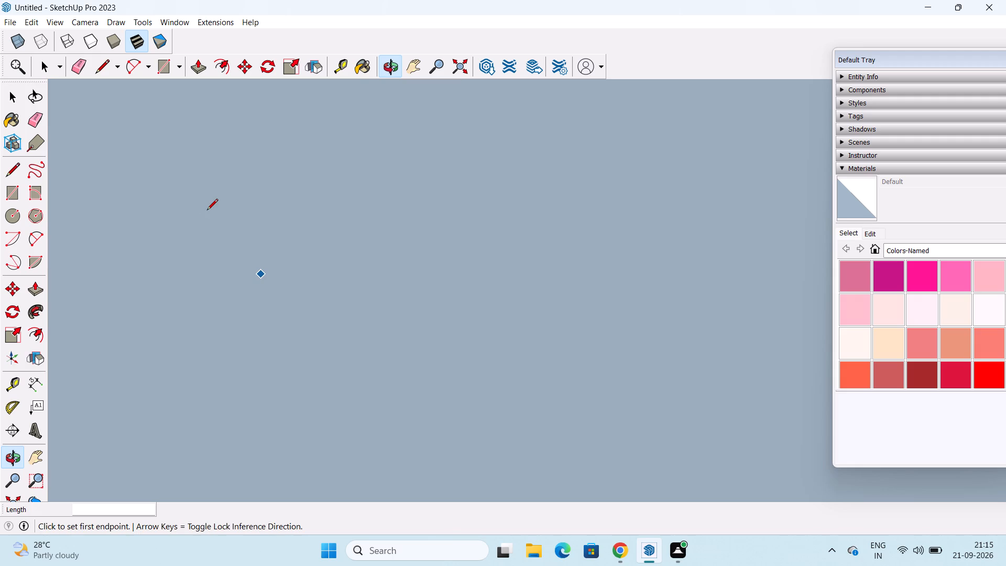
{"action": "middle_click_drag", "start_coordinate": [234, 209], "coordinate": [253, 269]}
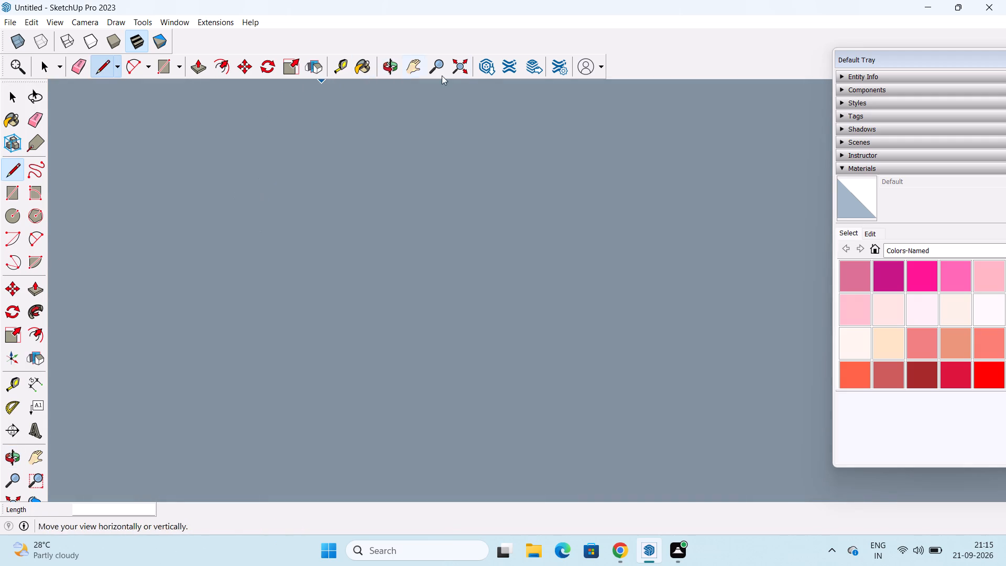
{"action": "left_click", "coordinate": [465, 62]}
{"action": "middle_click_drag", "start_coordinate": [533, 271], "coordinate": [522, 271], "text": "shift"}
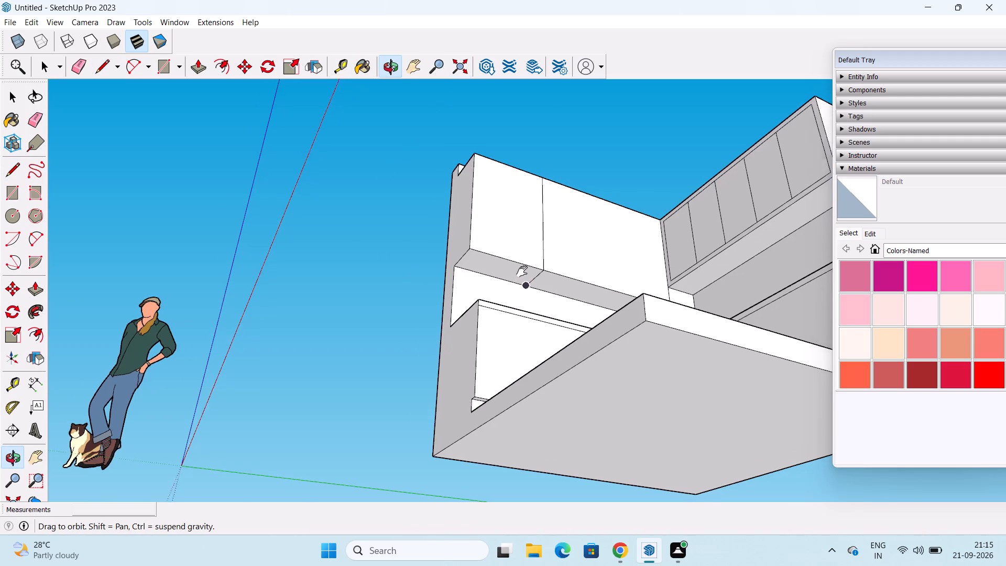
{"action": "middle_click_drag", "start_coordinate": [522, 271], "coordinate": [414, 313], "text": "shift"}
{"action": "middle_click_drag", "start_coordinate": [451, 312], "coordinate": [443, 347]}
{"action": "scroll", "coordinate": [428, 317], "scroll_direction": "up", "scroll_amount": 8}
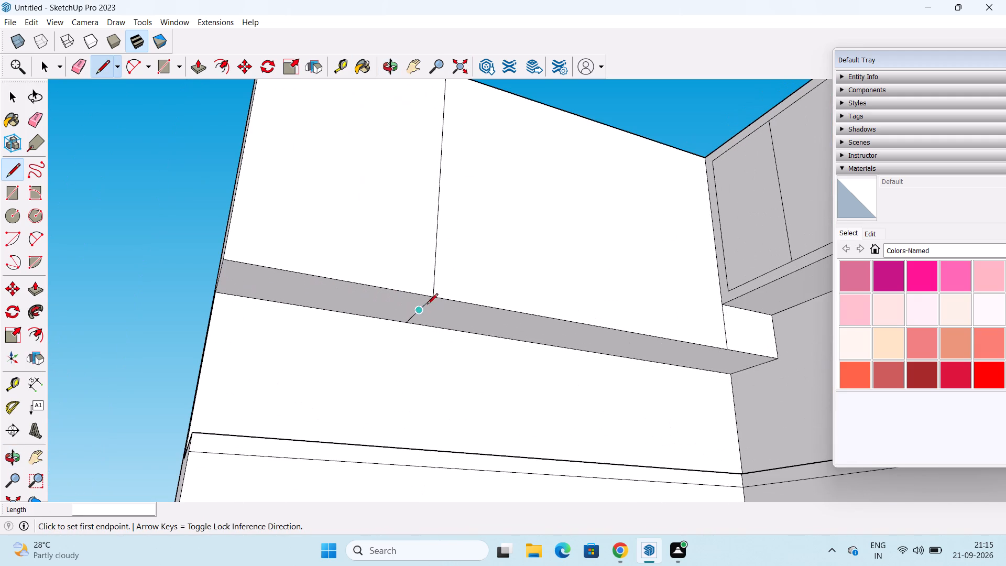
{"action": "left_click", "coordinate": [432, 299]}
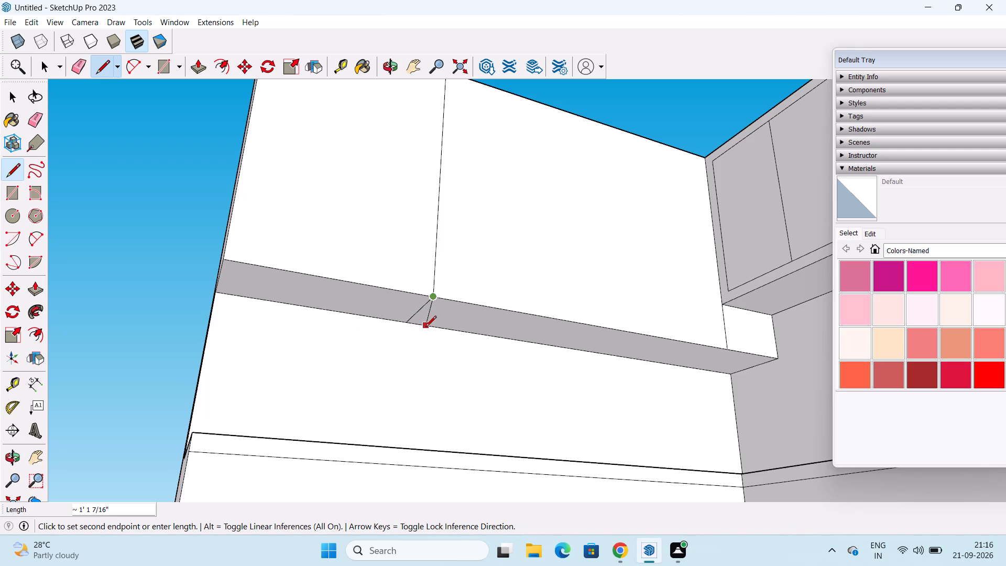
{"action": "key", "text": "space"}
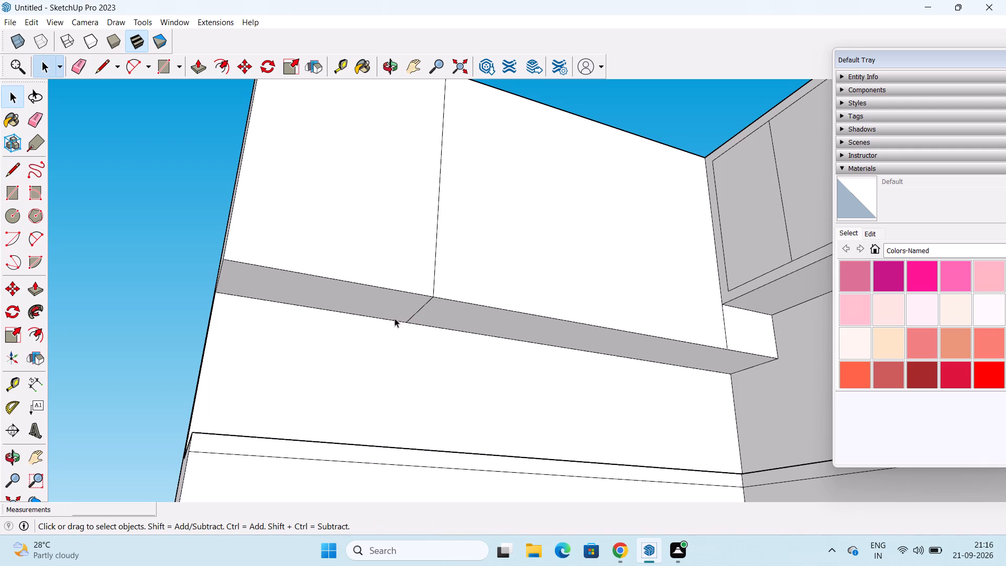
Push/Pull the underside of the side wall upper unit's outer section up 1'.
{"action": "left_click", "coordinate": [38, 288]}
{"action": "left_click", "coordinate": [315, 300]}
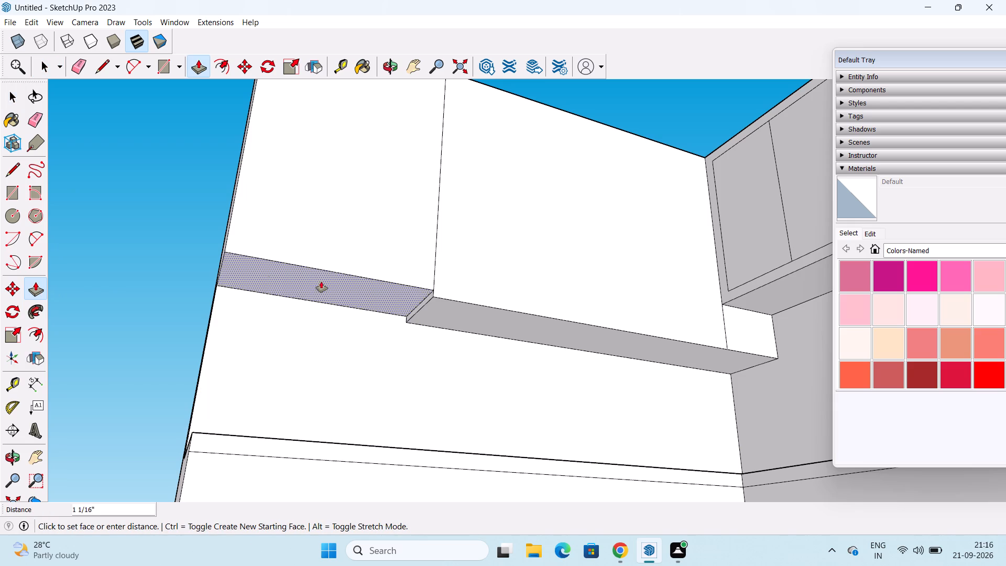
{"action": "scroll", "coordinate": [332, 234], "scroll_direction": "down", "scroll_amount": 1}
{"action": "middle_click_drag", "start_coordinate": [332, 234], "coordinate": [332, 244], "text": "shift"}
{"action": "middle_click_drag", "start_coordinate": [350, 235], "coordinate": [297, 367]}
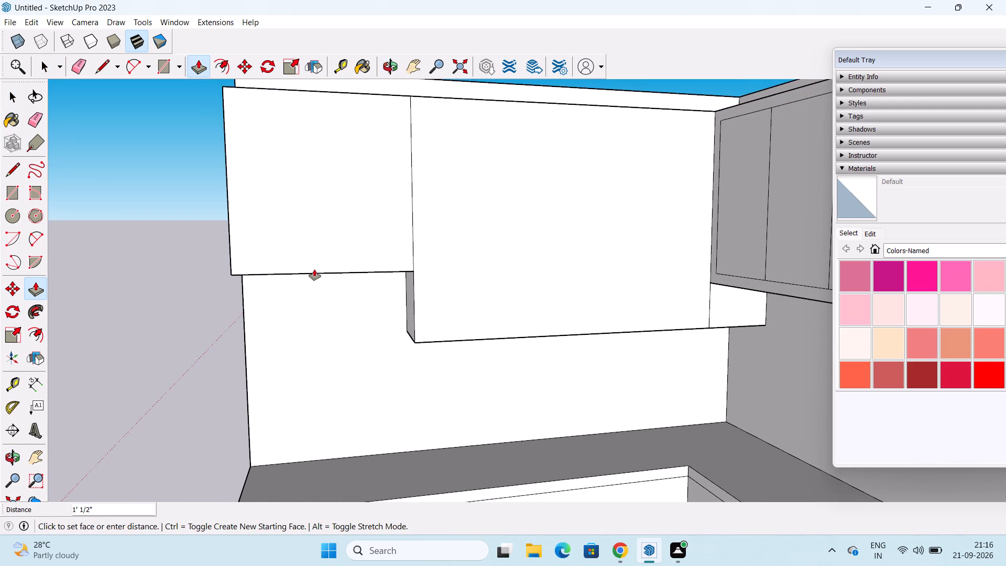
{"action": "type", "text": "1'"}
{"action": "key", "text": "Return"}
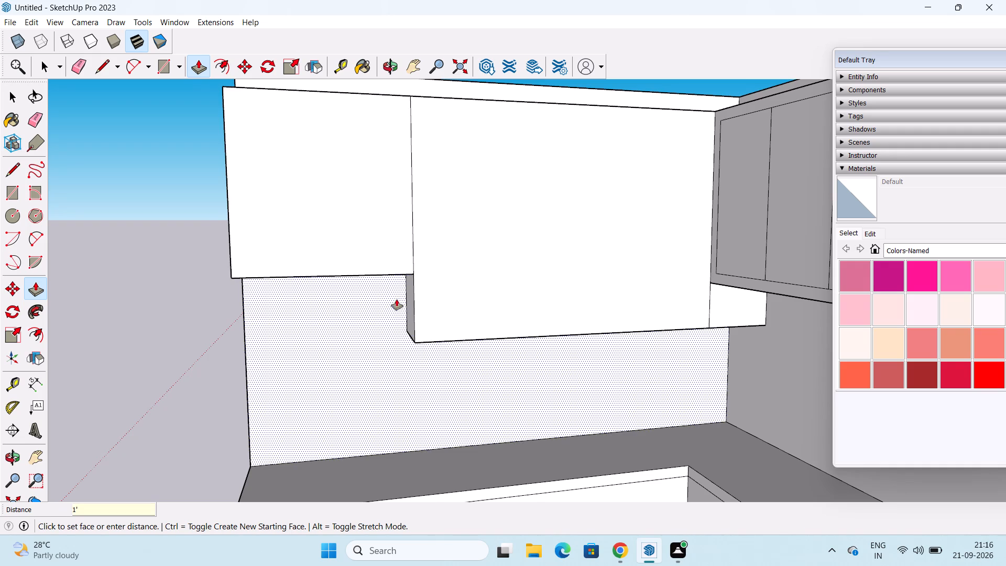
{"action": "middle_click_drag", "start_coordinate": [427, 356], "coordinate": [369, 299]}
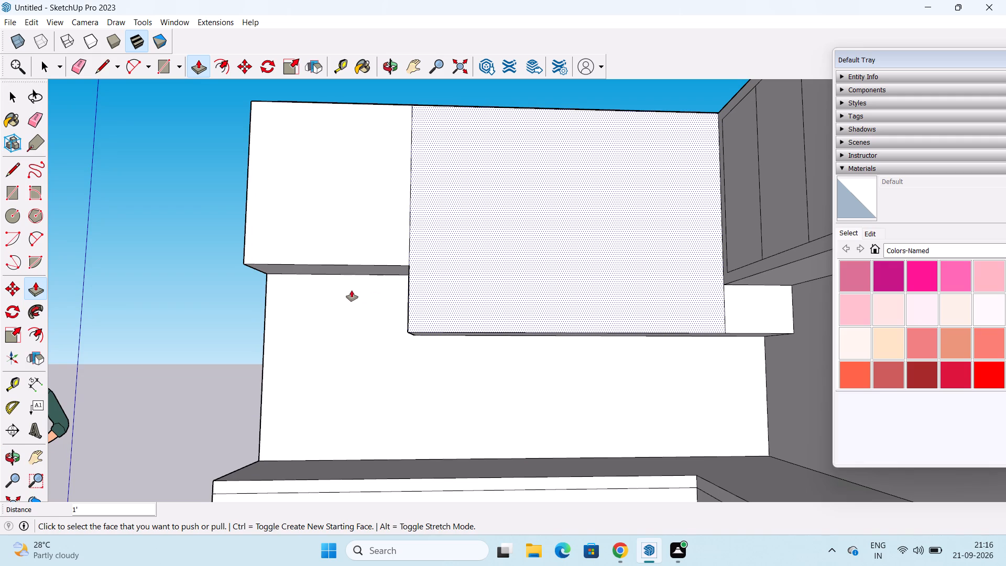
{"action": "key", "text": "space"}
Offset the front face outline of the shortened outer section 1" inward.
{"action": "left_click", "coordinate": [42, 338]}
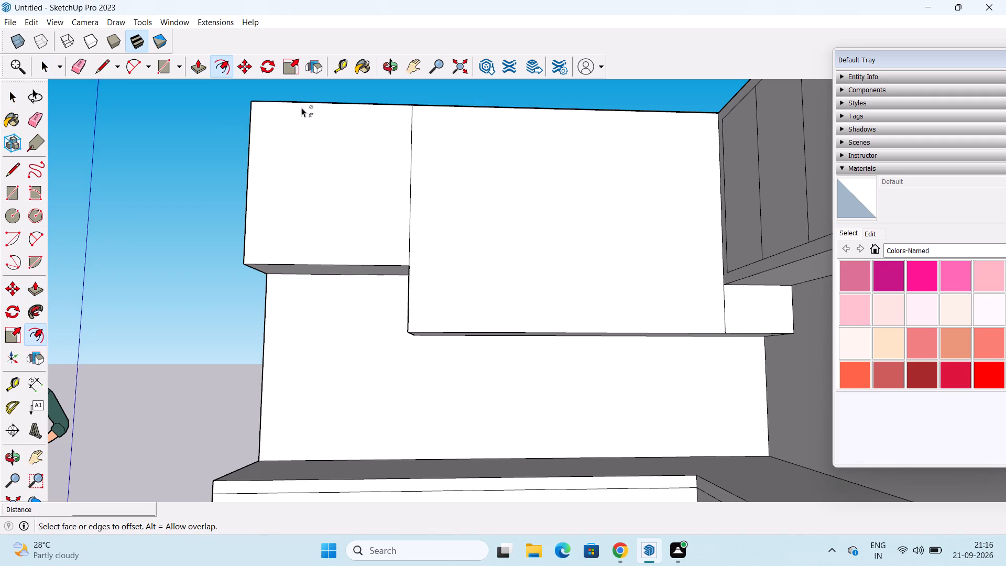
{"action": "left_click", "coordinate": [297, 118]}
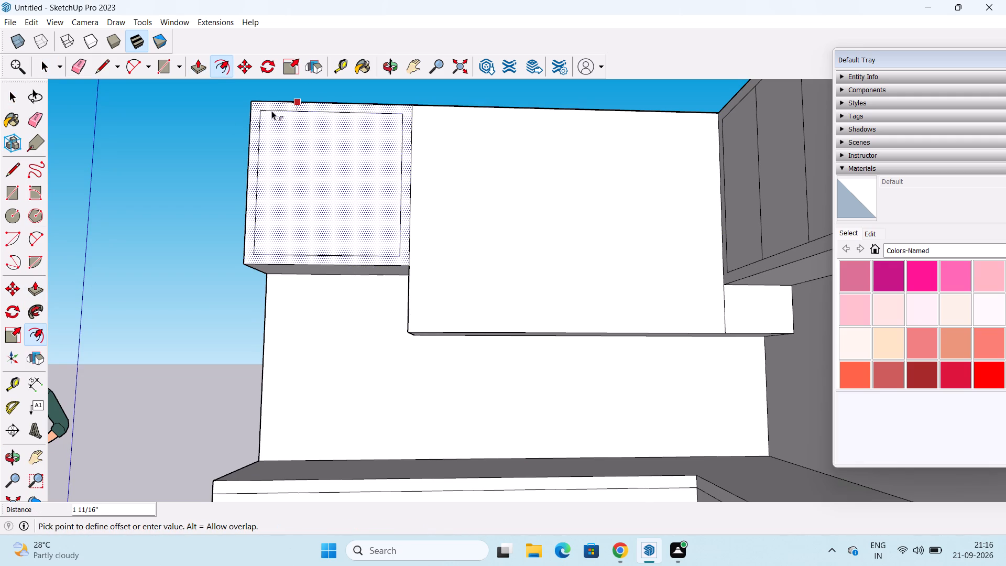
{"action": "key", "text": "1"}
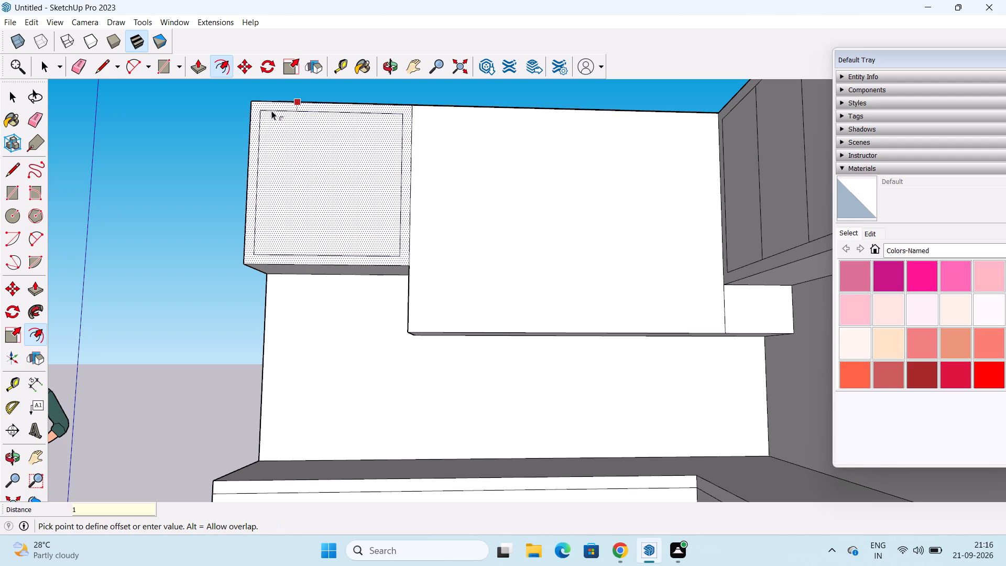
{"action": "key", "text": "shift+quotedbl"}
{"action": "key", "text": "Return"}
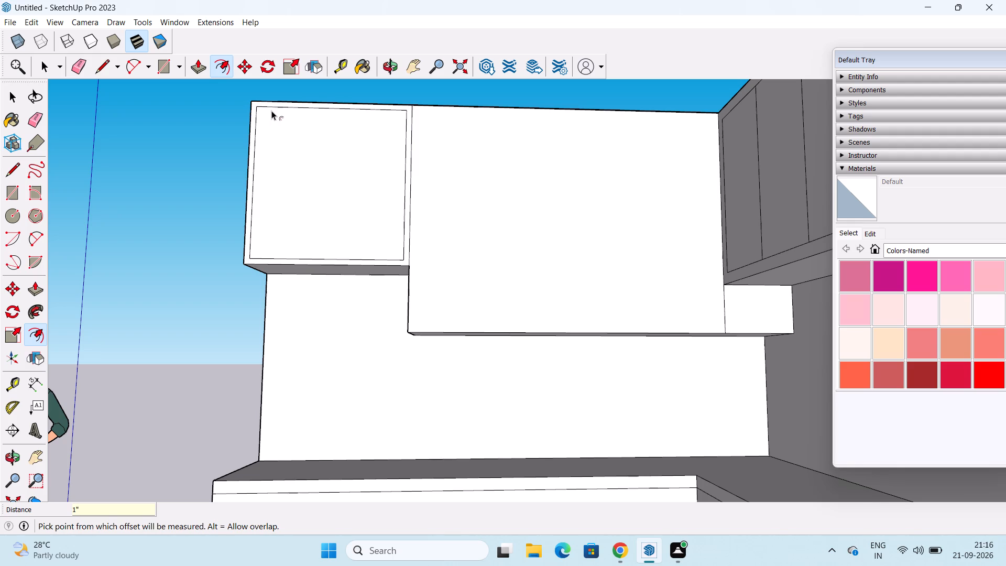
{"action": "key", "text": "space"}
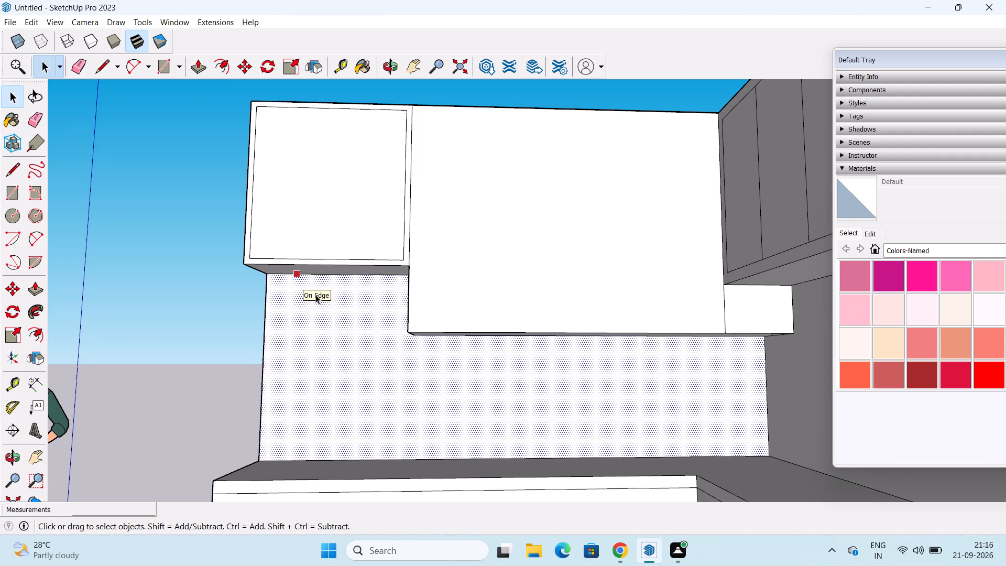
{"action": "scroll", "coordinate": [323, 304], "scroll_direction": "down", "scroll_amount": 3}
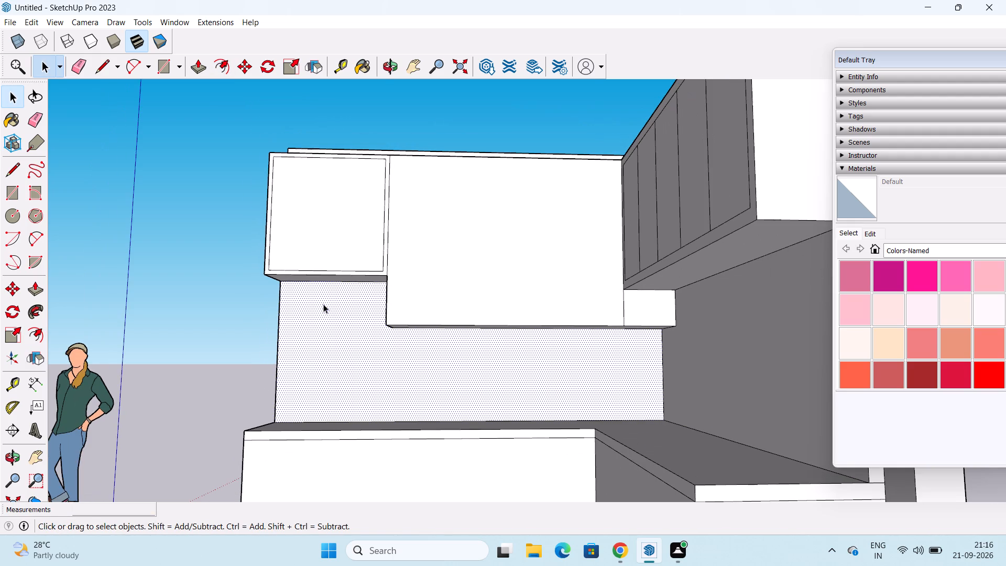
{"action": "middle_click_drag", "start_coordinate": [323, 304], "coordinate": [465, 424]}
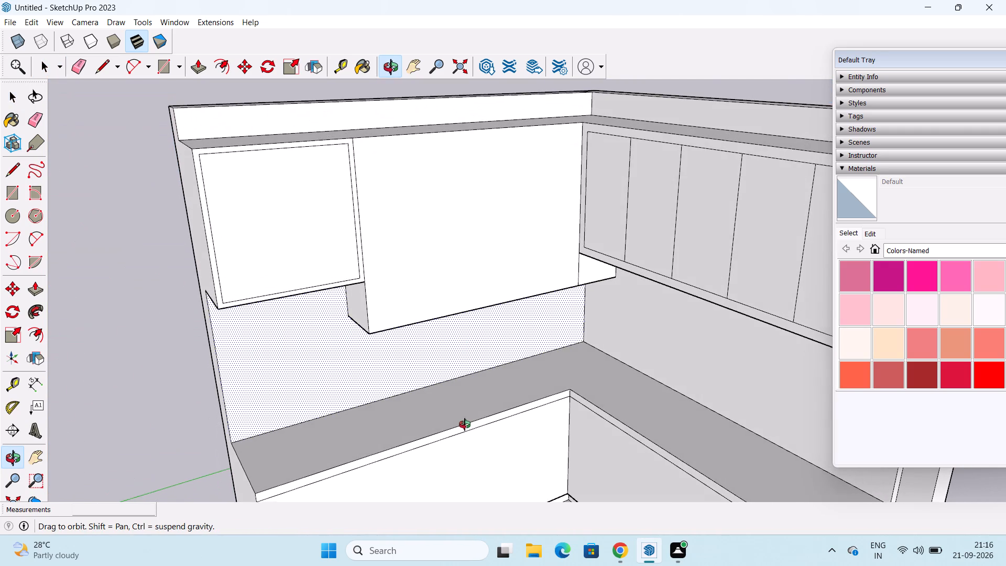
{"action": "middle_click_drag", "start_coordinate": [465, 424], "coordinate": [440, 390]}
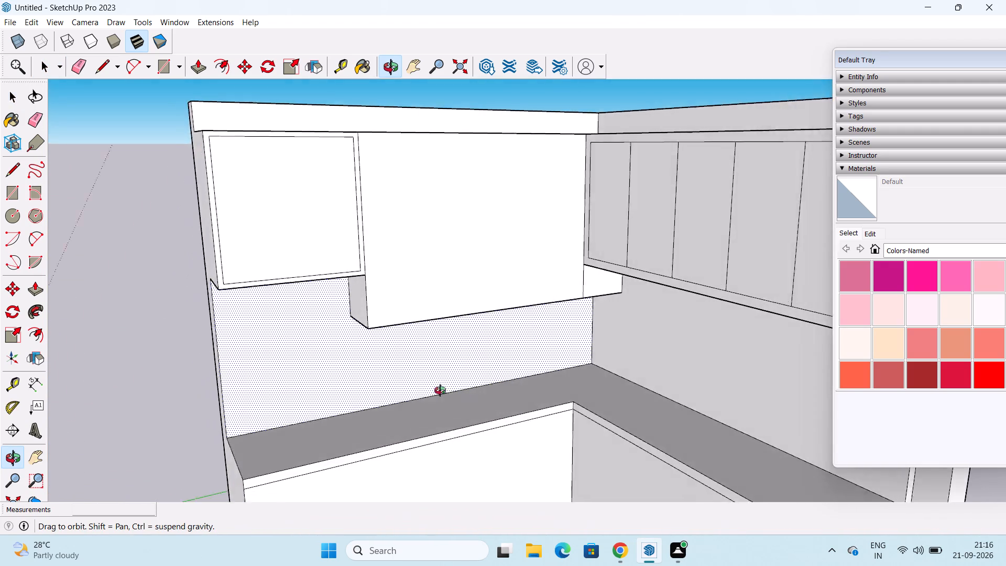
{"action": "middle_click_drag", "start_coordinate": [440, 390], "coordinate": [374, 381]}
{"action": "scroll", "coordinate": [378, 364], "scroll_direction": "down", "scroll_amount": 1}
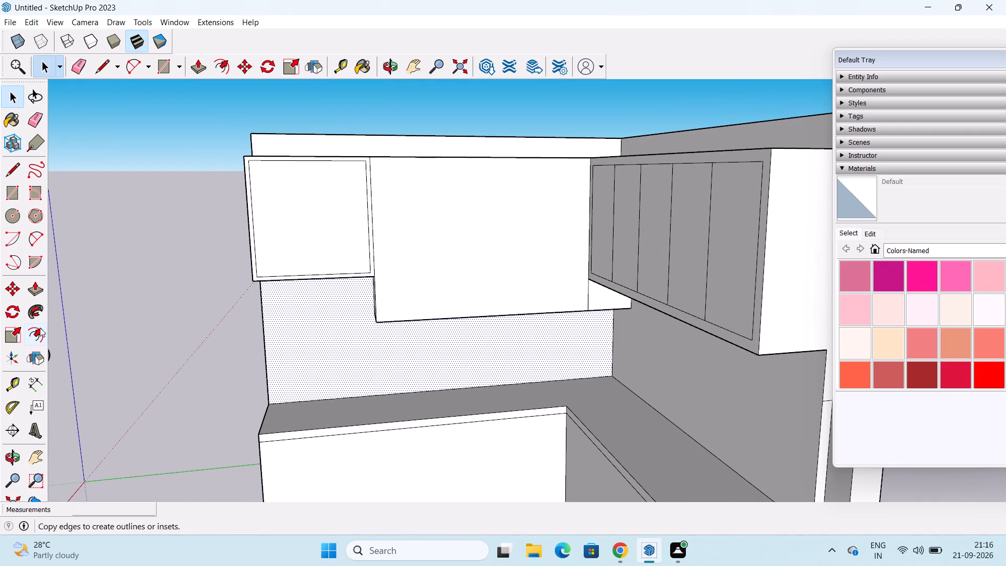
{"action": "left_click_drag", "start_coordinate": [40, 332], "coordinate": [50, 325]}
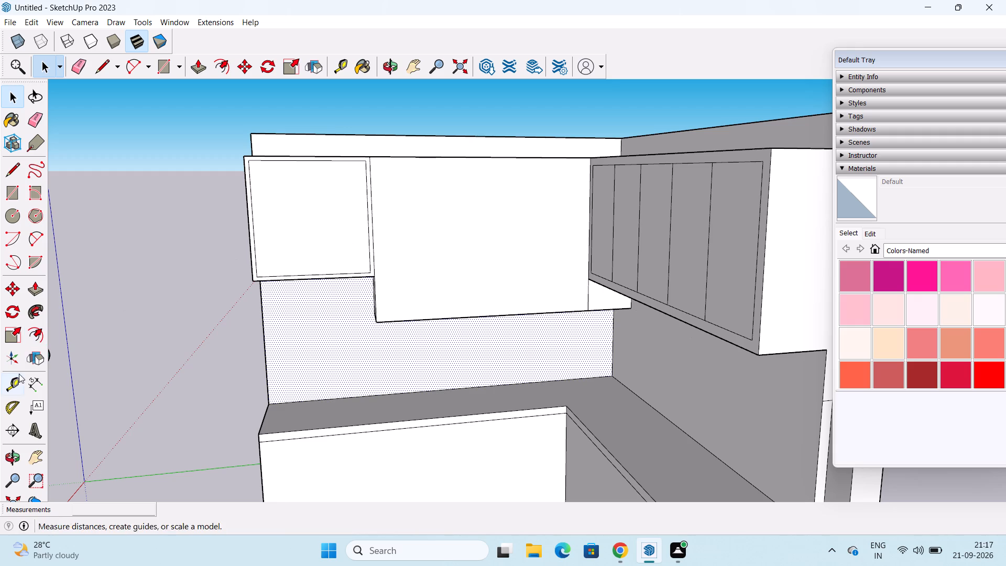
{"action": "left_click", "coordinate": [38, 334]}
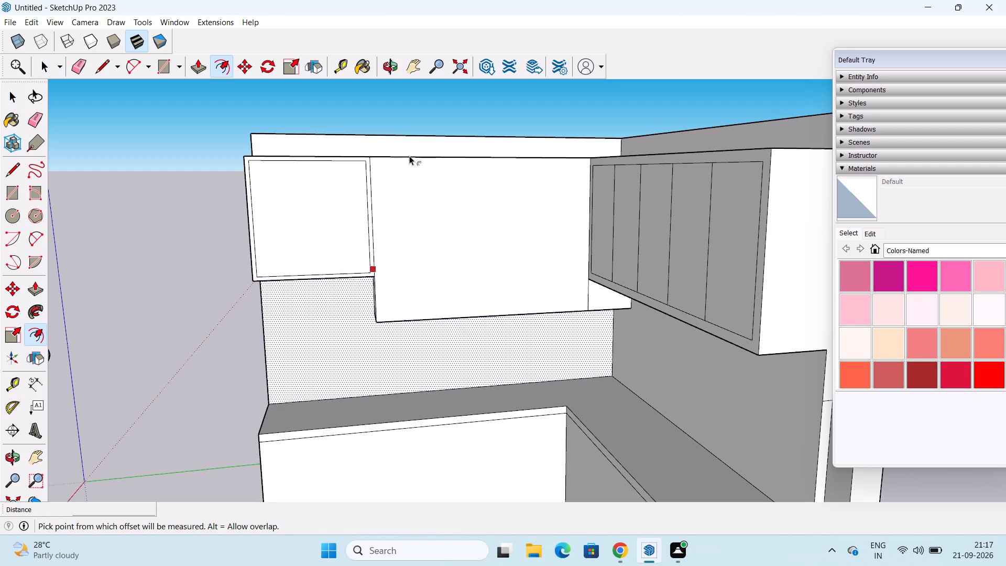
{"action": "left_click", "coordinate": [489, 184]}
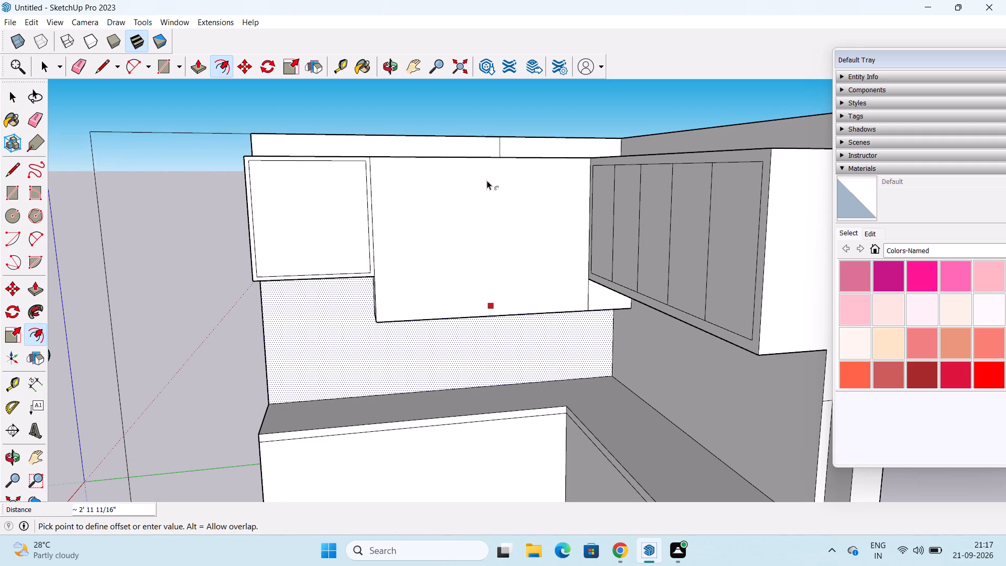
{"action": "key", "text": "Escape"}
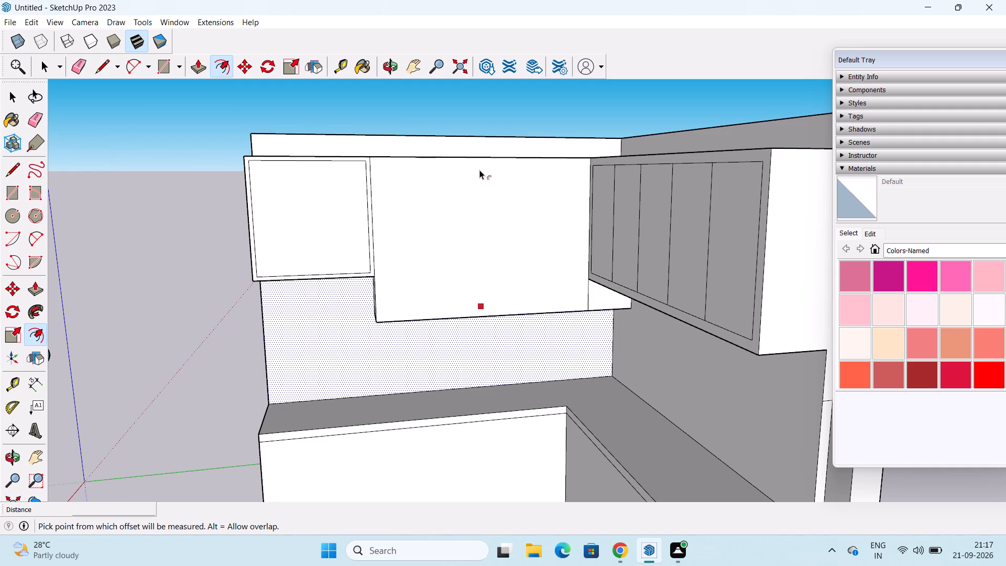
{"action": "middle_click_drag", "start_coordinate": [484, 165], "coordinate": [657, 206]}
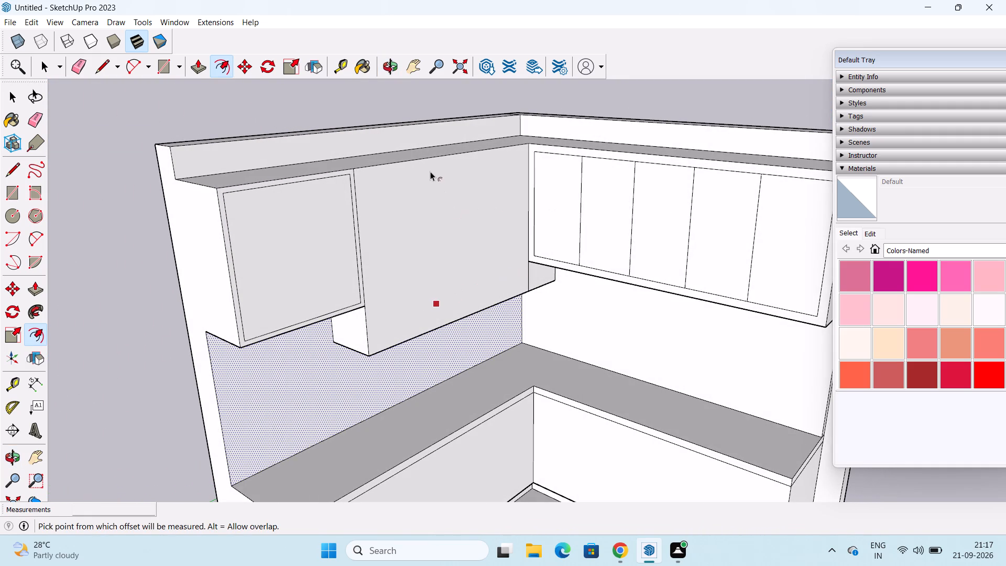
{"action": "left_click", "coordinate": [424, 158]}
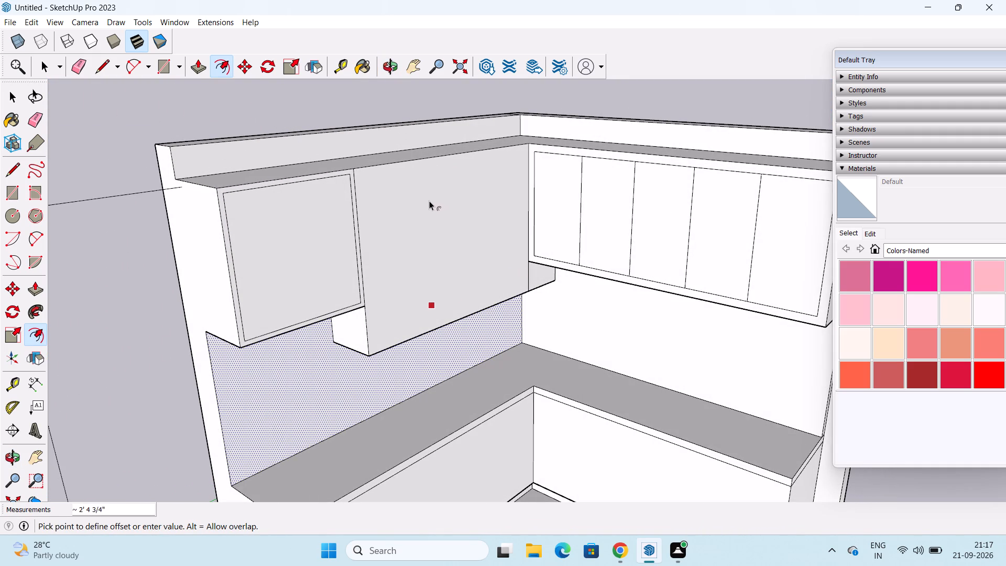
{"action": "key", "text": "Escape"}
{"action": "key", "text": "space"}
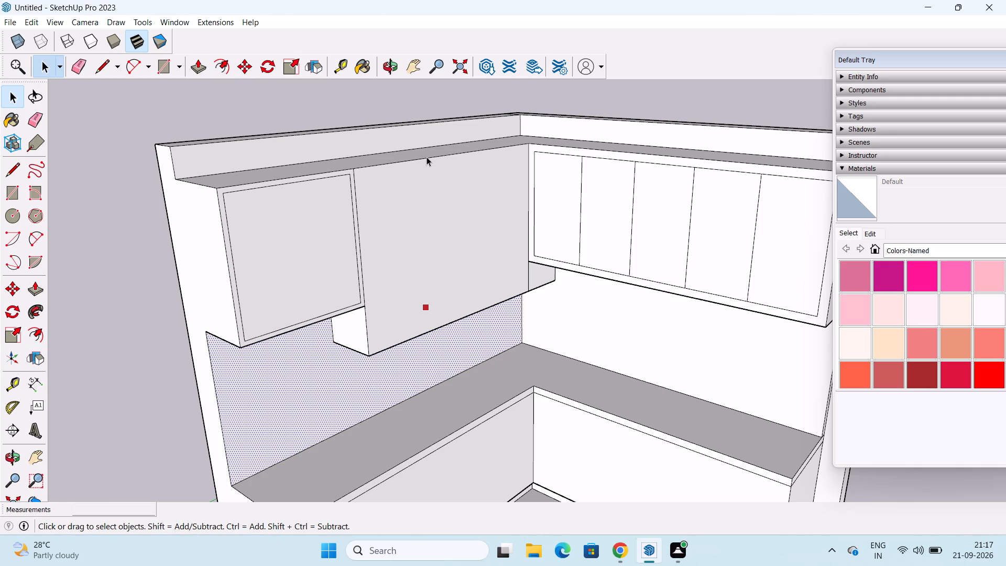
Copy the top front edge of the side wall's taller upper unit section 2" downward on its front face.
{"action": "left_click", "coordinate": [427, 159]}
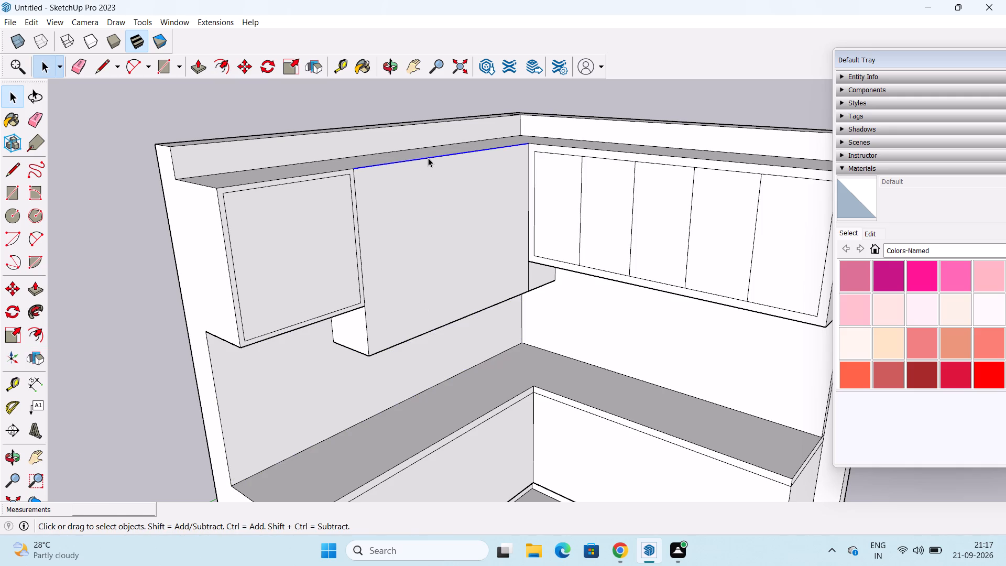
{"action": "key", "text": "m"}
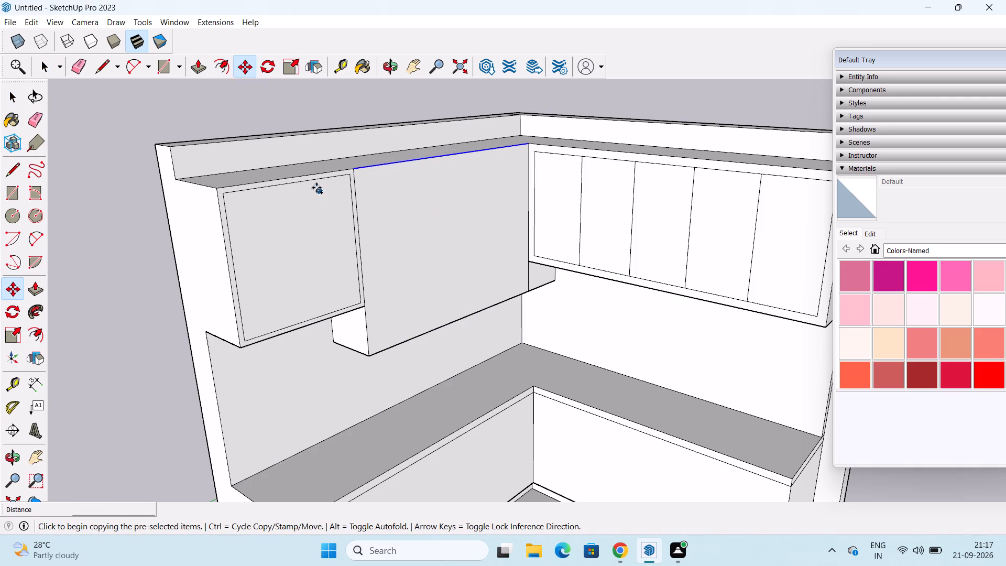
{"action": "left_click", "coordinate": [355, 172]}
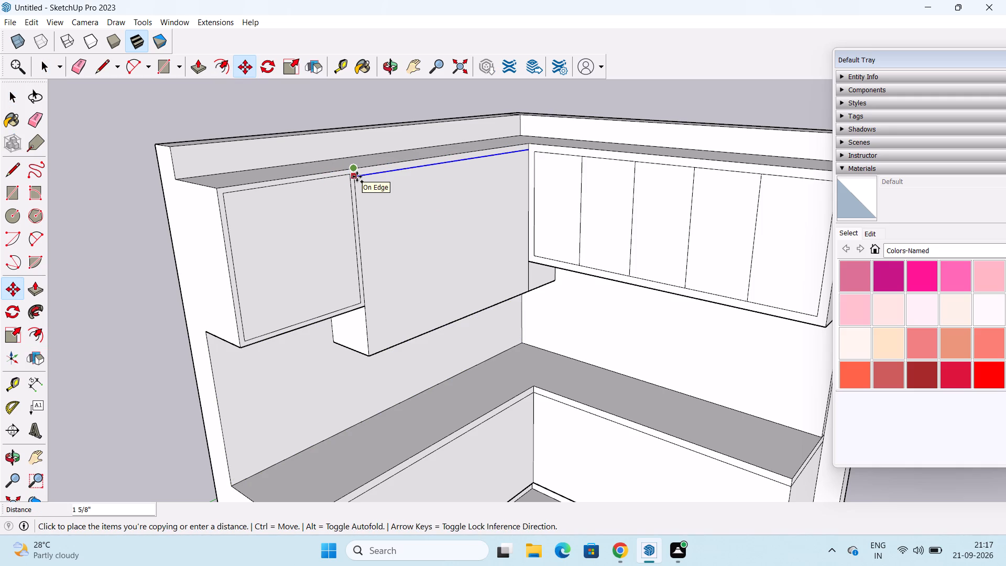
{"action": "type", "text": "2\""}
{"action": "key", "text": "Return"}
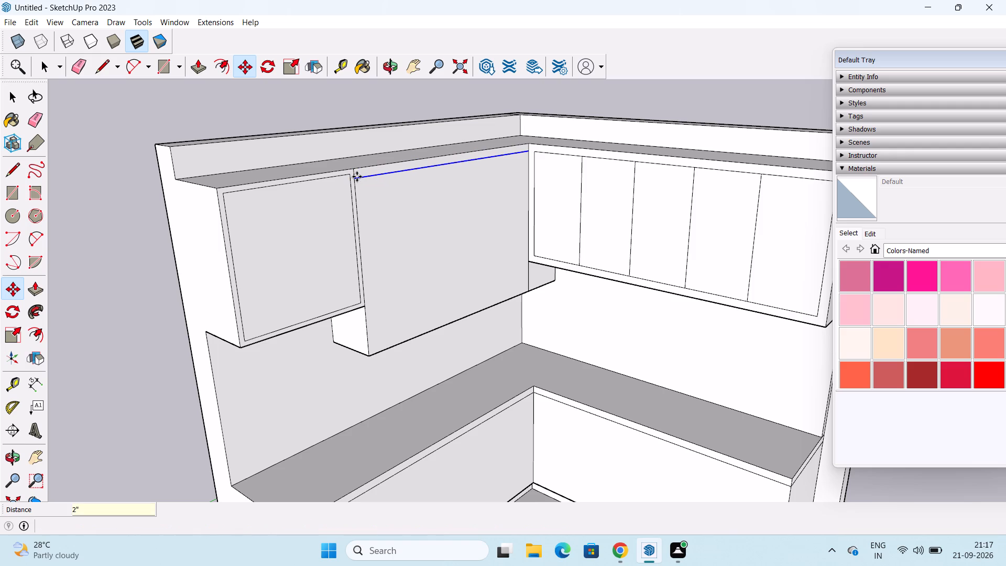
Copy the taller section's vertical front edge, beside the shortened outer section, 2" inward toward the corner.
{"action": "middle_click_drag", "start_coordinate": [386, 190], "coordinate": [283, 171]}
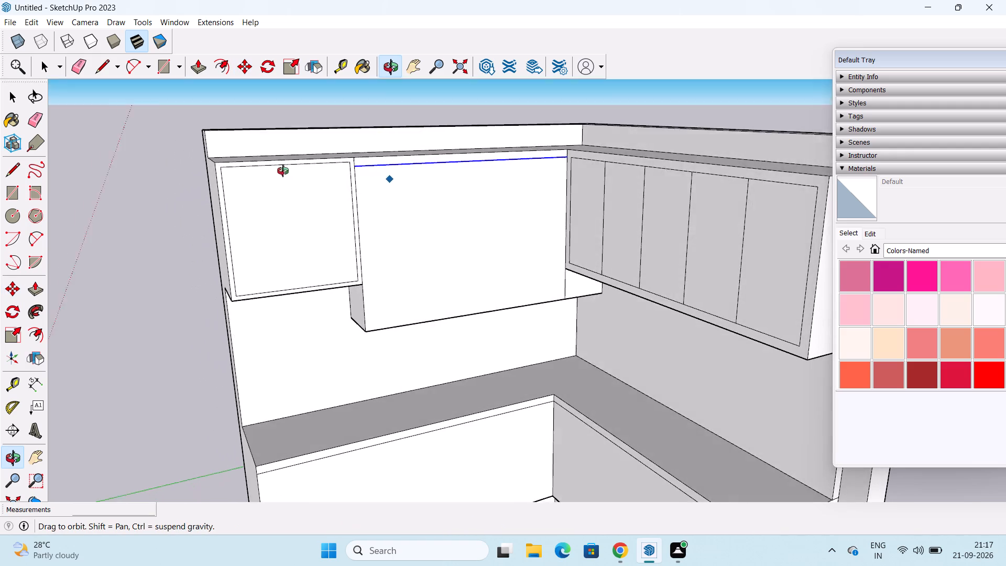
{"action": "middle_click_drag", "start_coordinate": [283, 171], "coordinate": [274, 158]}
{"action": "scroll", "coordinate": [368, 258], "scroll_direction": "up", "scroll_amount": 2}
{"action": "key", "text": "space"}
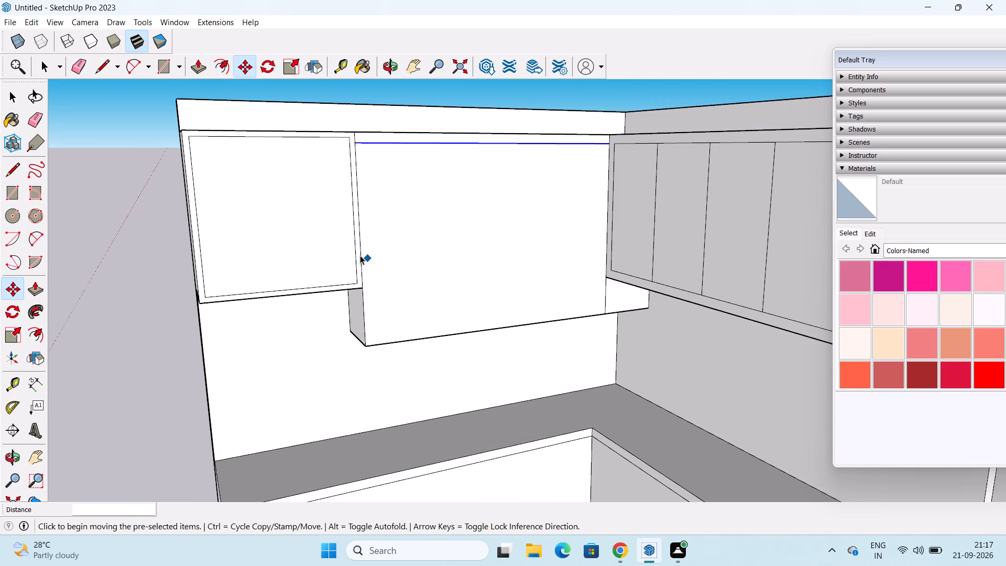
{"action": "left_click", "coordinate": [360, 259]}
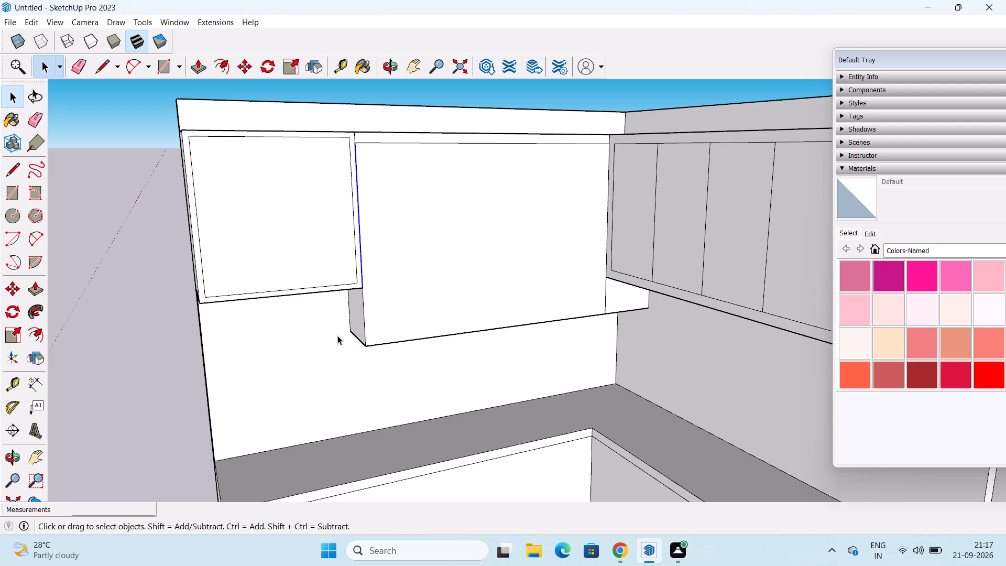
{"action": "left_click", "coordinate": [364, 317], "text": "ctrl"}
{"action": "key", "text": "m"}
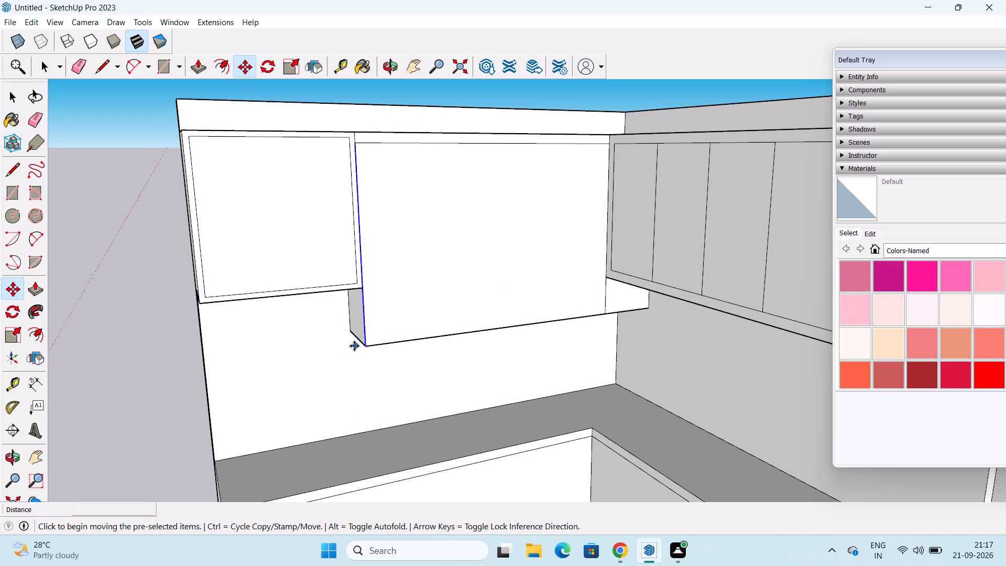
{"action": "left_click", "coordinate": [365, 341]}
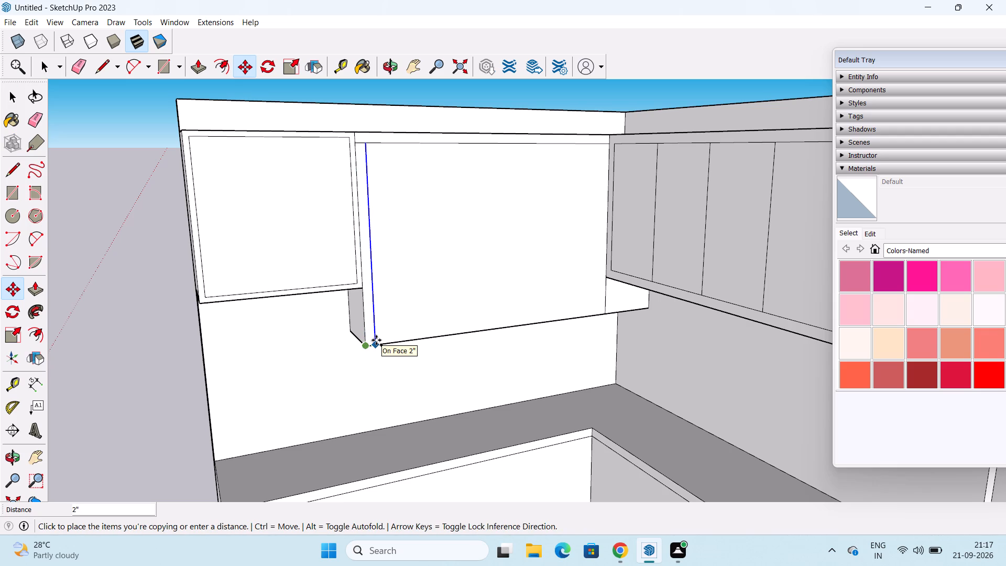
{"action": "type", "text": "2\""}
{"action": "key", "text": "Return"}
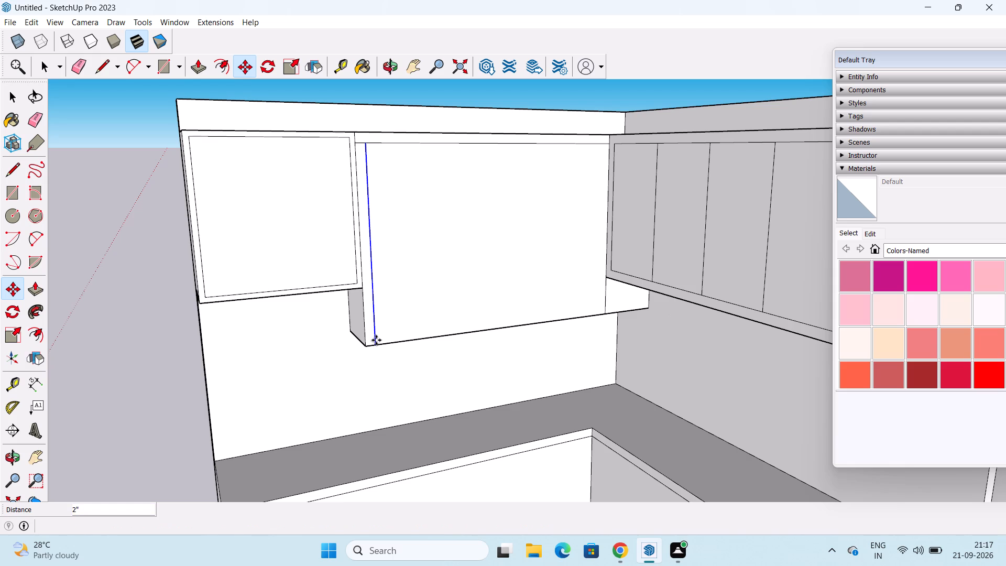
{"action": "key", "text": "space"}
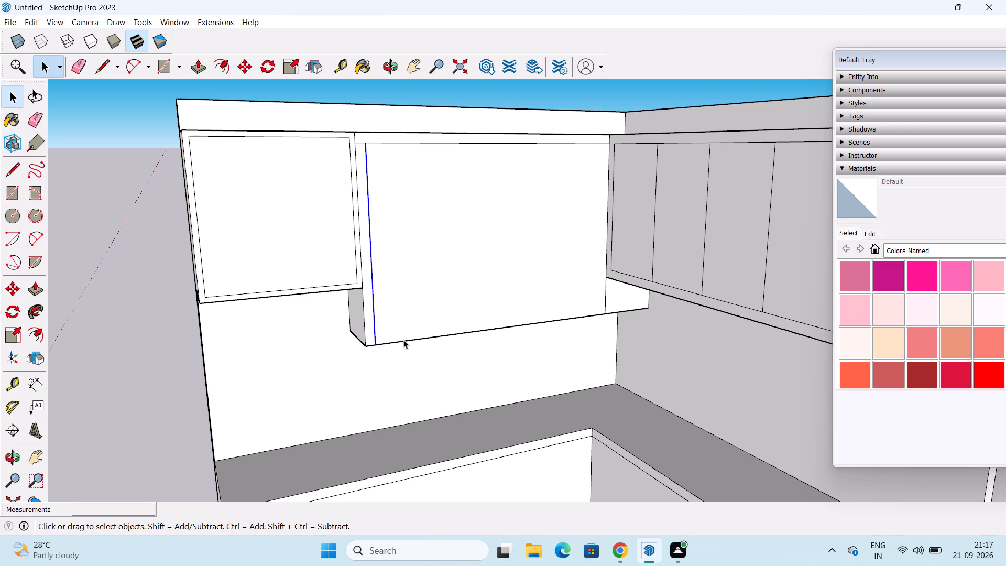
Copy the bottom front edge of the taller upper unit section 2" upward on its front face.
{"action": "left_click", "coordinate": [403, 340]}
{"action": "key", "text": "m"}
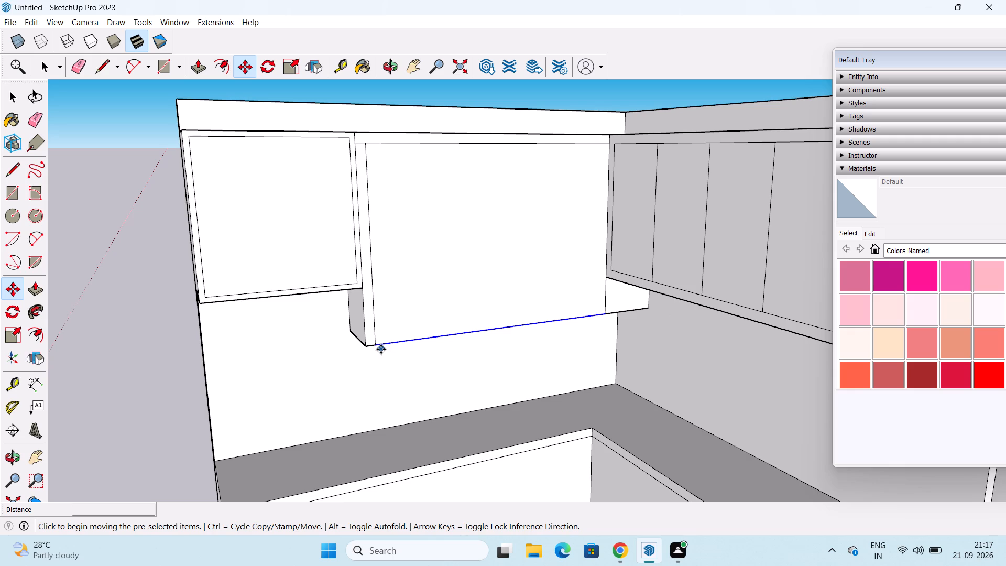
{"action": "left_click", "coordinate": [375, 345]}
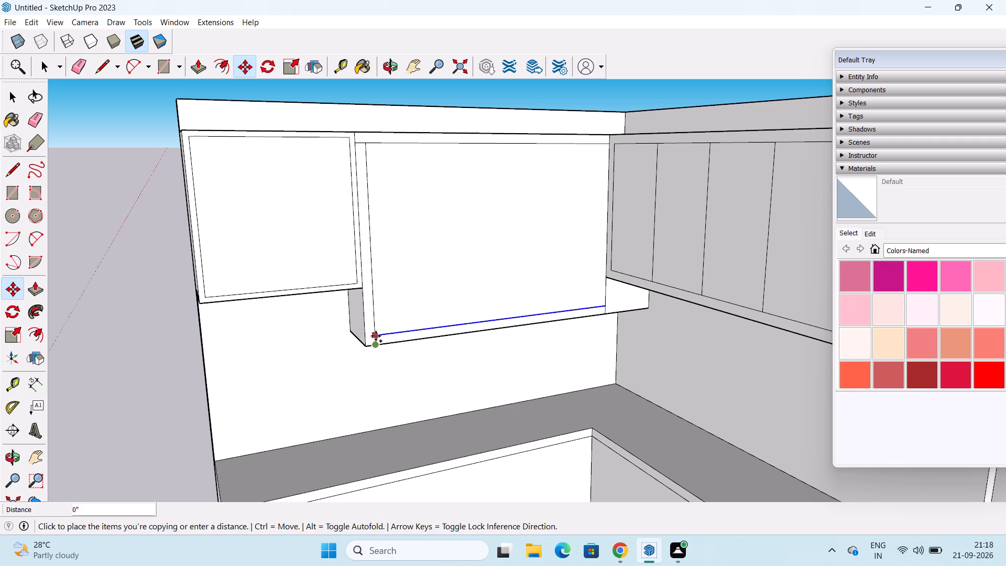
{"action": "left_click", "coordinate": [376, 335]}
{"action": "key", "text": "space"}
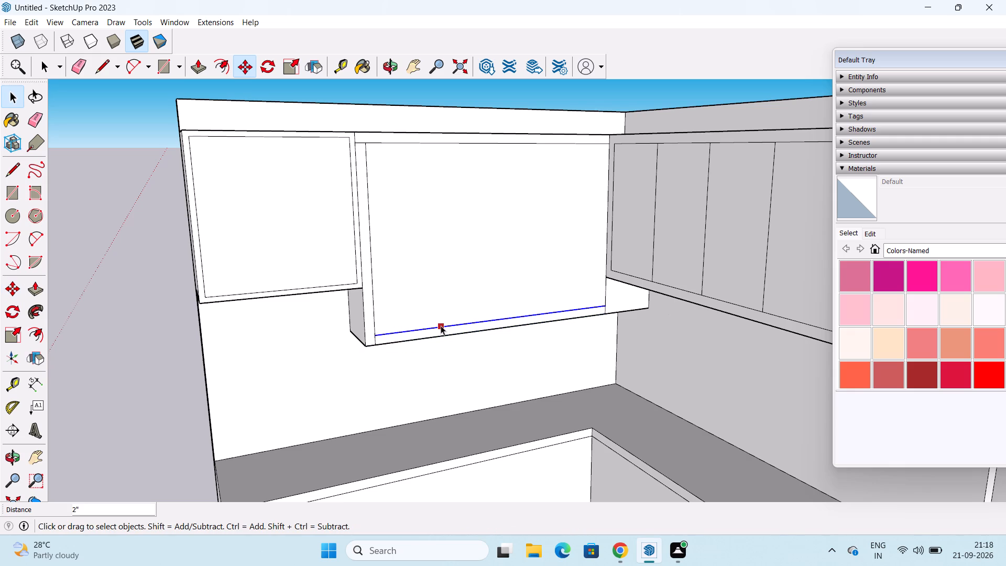
Draw a 3' 2" vertical line between the top and bottom frame lines of the taller section, nearer the corner.
{"action": "middle_click_drag", "start_coordinate": [441, 325], "coordinate": [374, 306]}
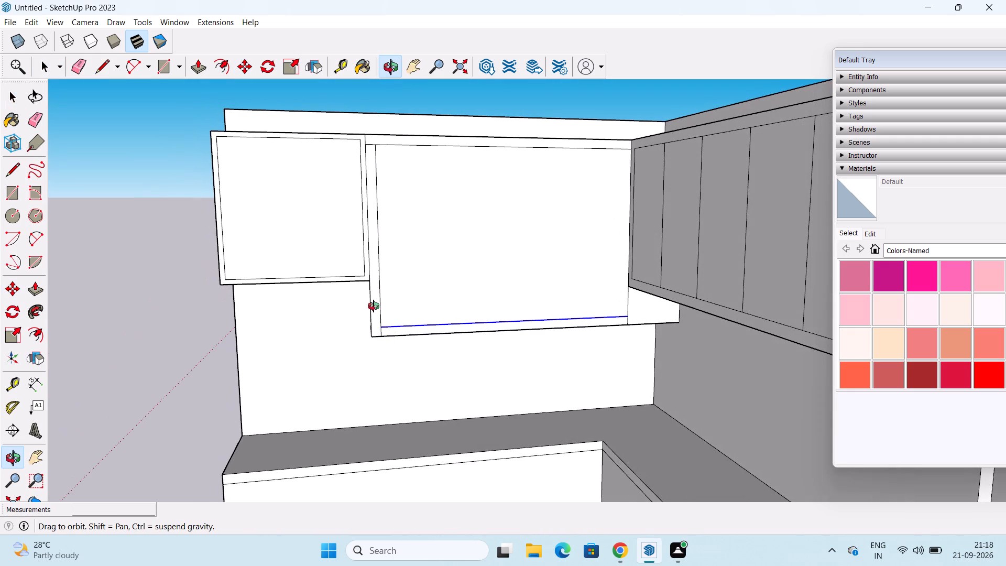
{"action": "middle_click_drag", "start_coordinate": [374, 306], "coordinate": [425, 303]}
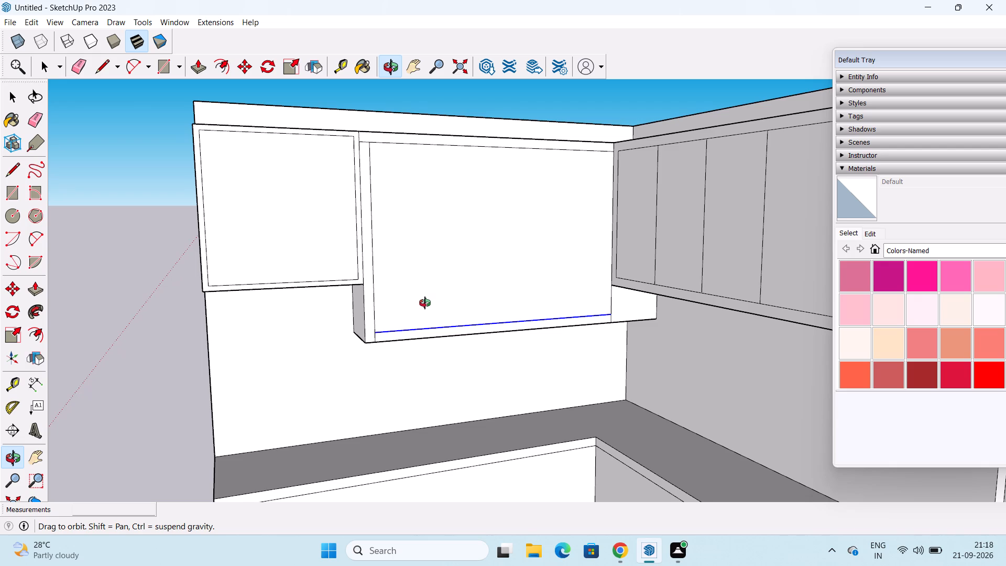
{"action": "middle_click_drag", "start_coordinate": [425, 303], "coordinate": [422, 302]}
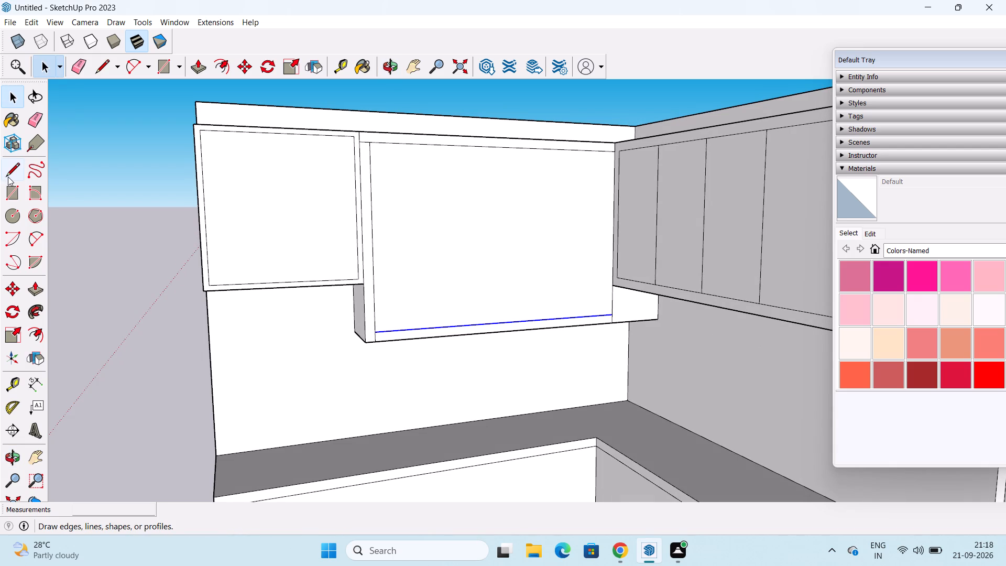
{"action": "left_click", "coordinate": [8, 177]}
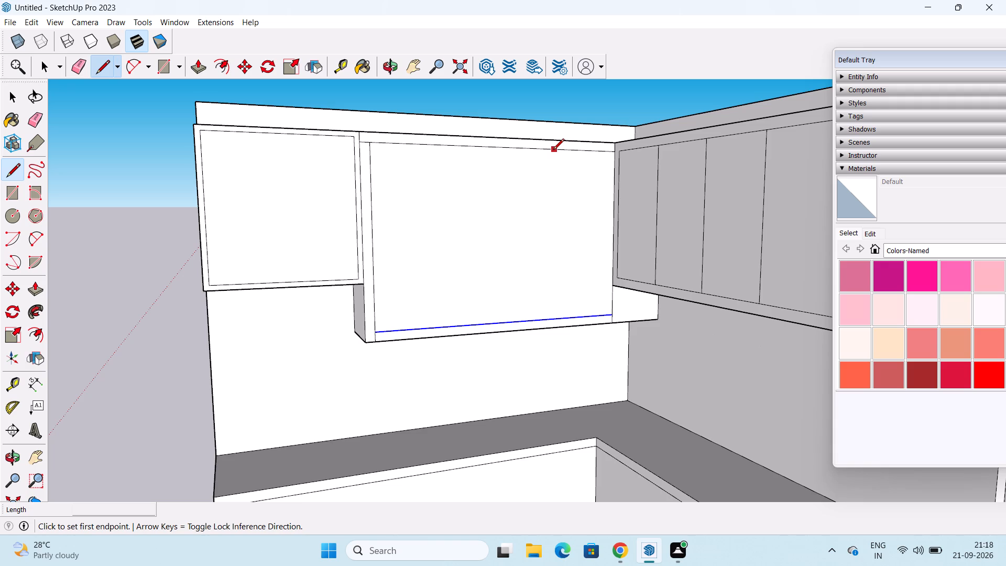
{"action": "left_click", "coordinate": [549, 150]}
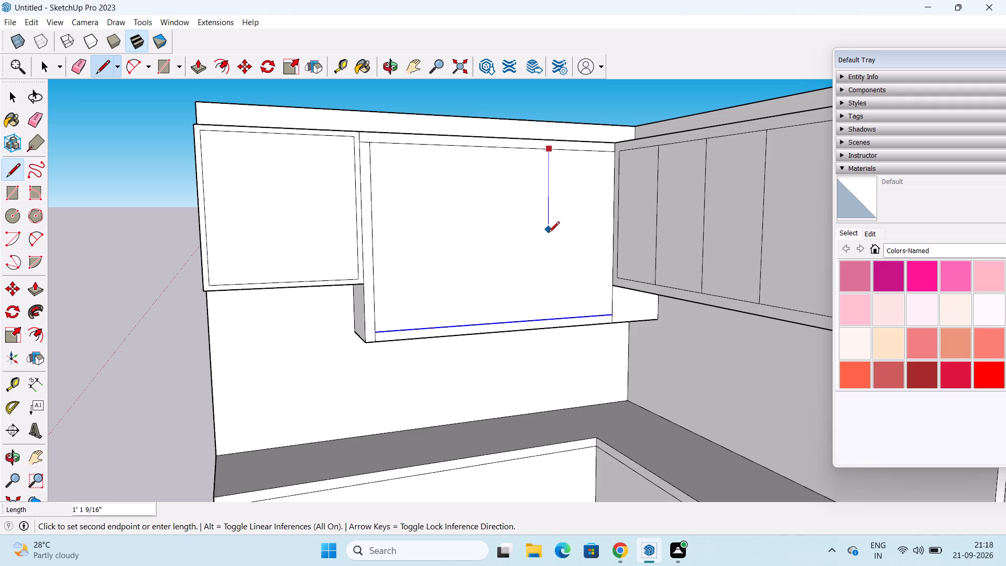
{"action": "left_click", "coordinate": [550, 318]}
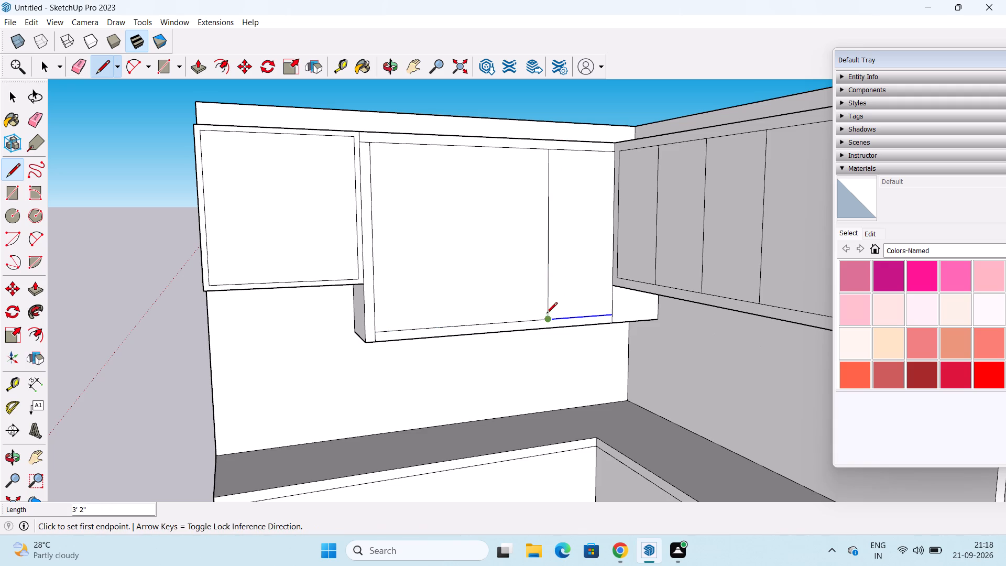
{"action": "key", "text": "space"}
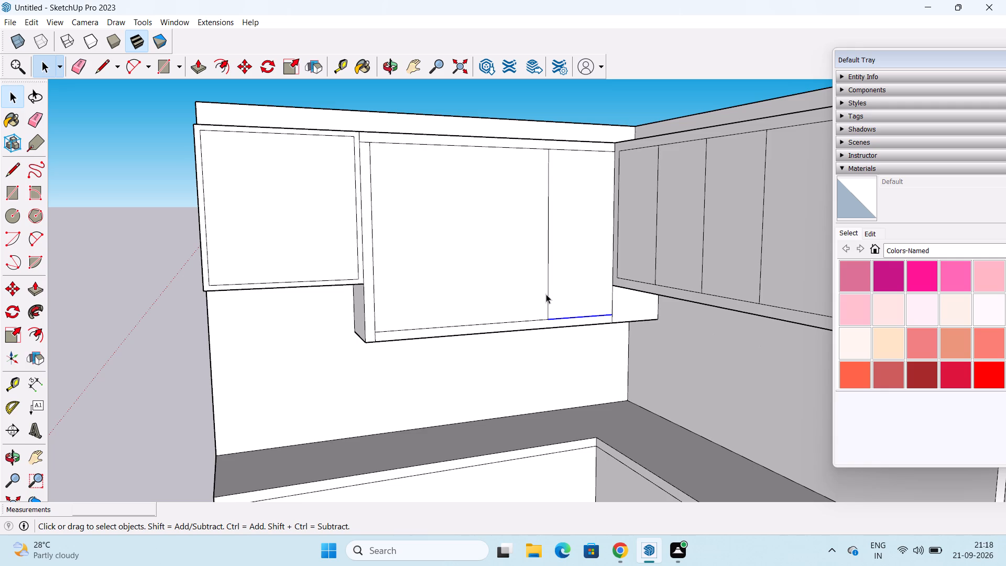
Copy the 3' 2" vertical line 2" away from the corner, toward the shortened outer section.
{"action": "left_click", "coordinate": [547, 297]}
{"action": "key", "text": "m"}
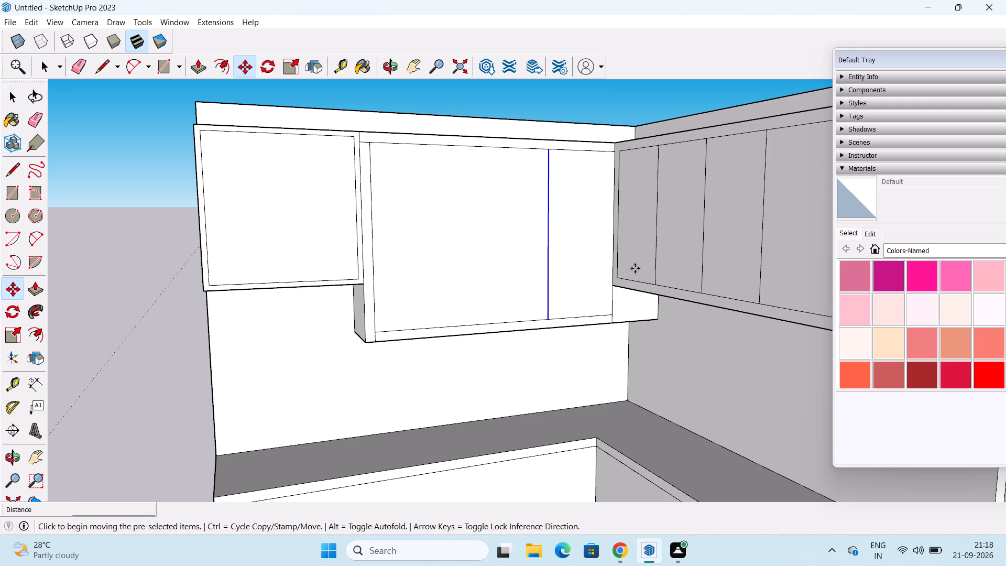
{"action": "left_click", "coordinate": [550, 319]}
{"action": "type", "text": "2\""}
{"action": "key", "text": "Return"}
{"action": "key", "text": "space"}
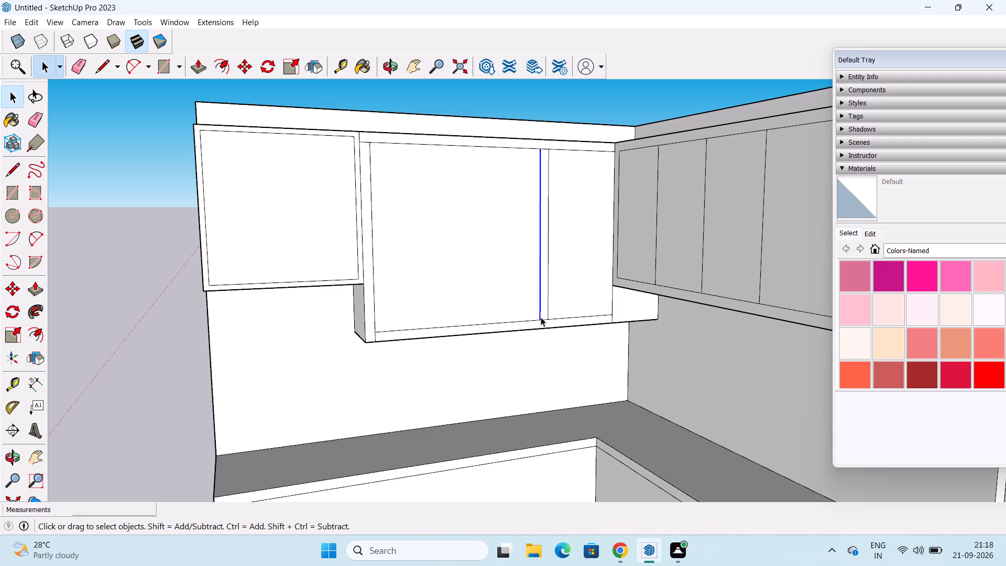
Copy the inner vertical line to the far frame line of the wide panel with /2, splitting the panel into two equal doors.
{"action": "key", "text": "m"}
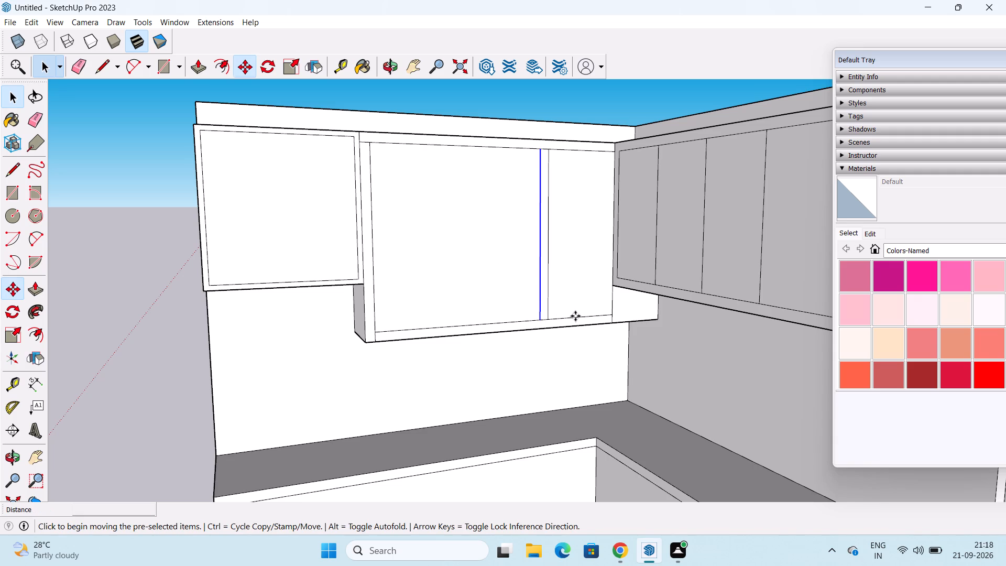
{"action": "left_click", "coordinate": [541, 323]}
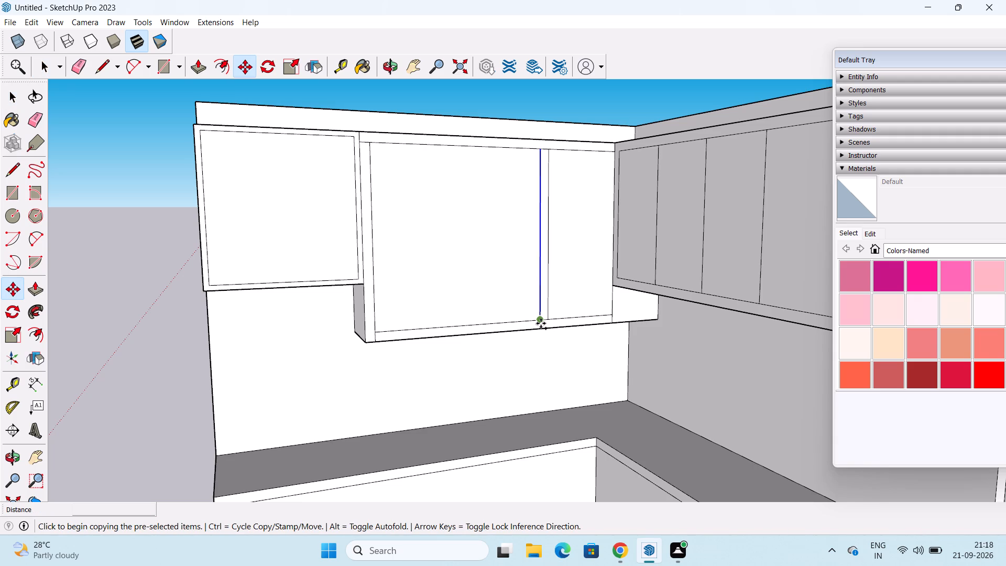
{"action": "left_click", "coordinate": [377, 333]}
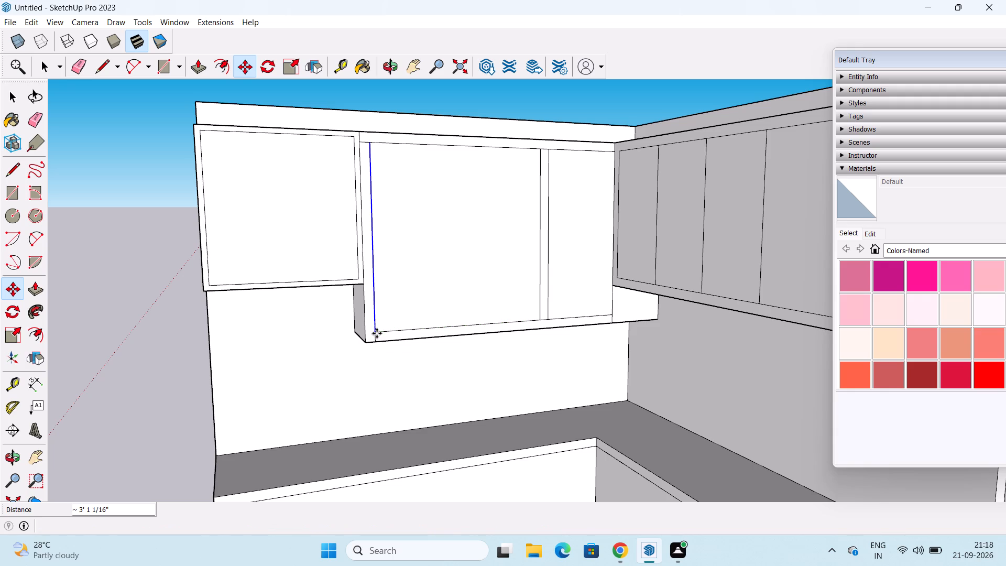
{"action": "type", "text": "/2"}
{"action": "key", "text": "Return"}
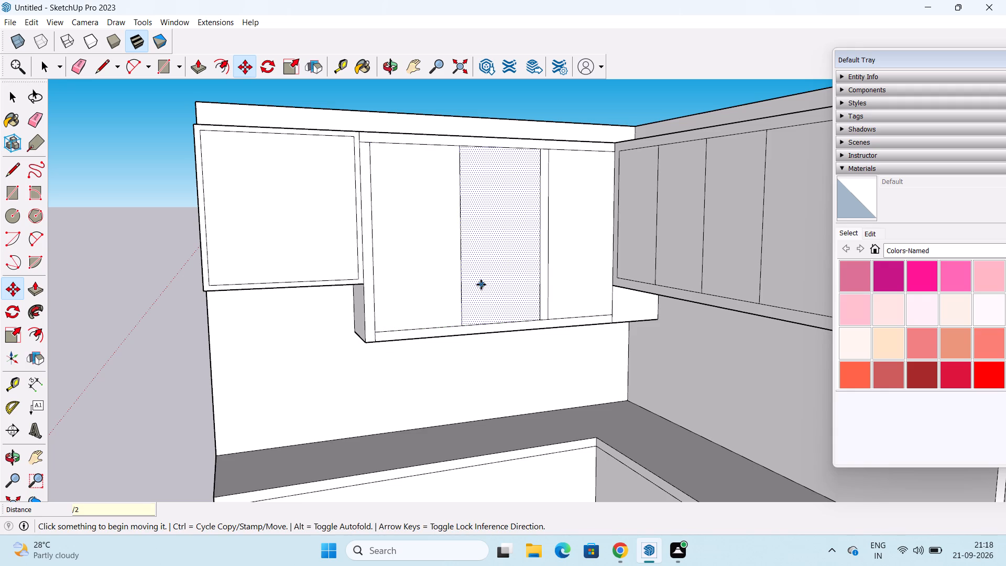
{"action": "key", "text": "space"}
Copy the narrow bay's top line 3' 2" down to its bottom line with /4, dividing the bay into four equal compartments.
{"action": "middle_click_drag", "start_coordinate": [531, 270], "coordinate": [453, 269]}
{"action": "scroll", "coordinate": [455, 268], "scroll_direction": "down", "scroll_amount": 1}
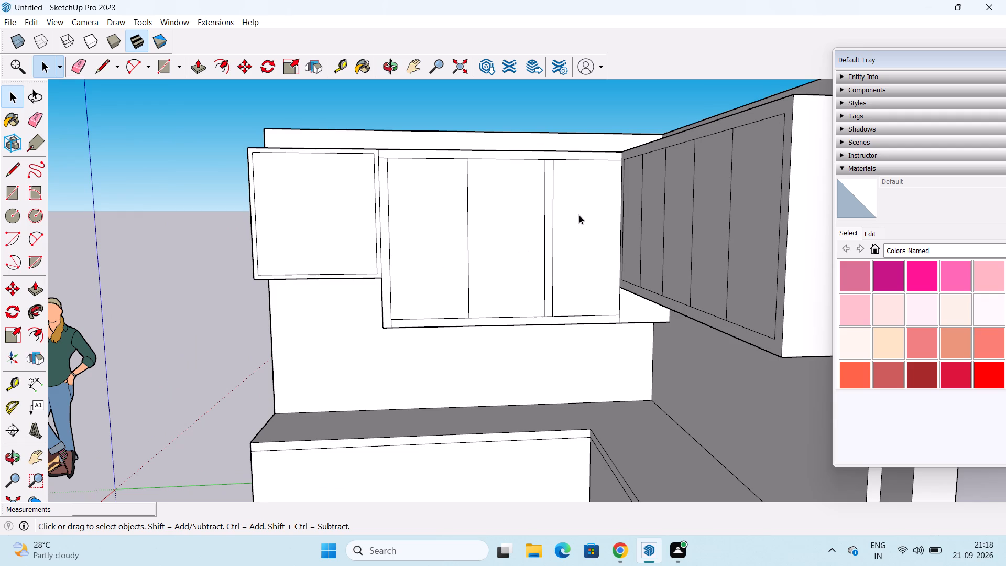
{"action": "scroll", "coordinate": [581, 187], "scroll_direction": "up", "scroll_amount": 2}
{"action": "left_click", "coordinate": [591, 152]}
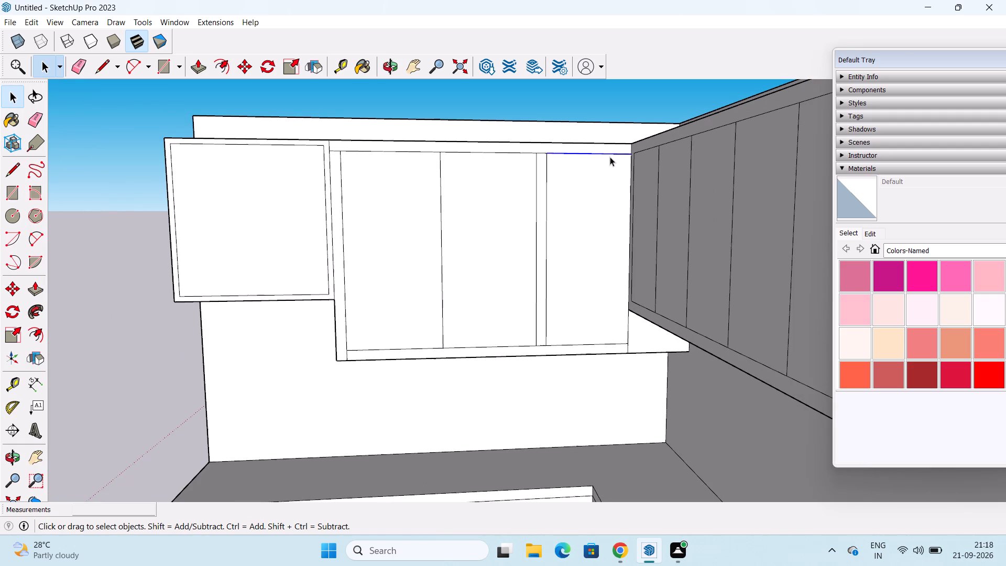
{"action": "key", "text": "m"}
{"action": "scroll", "coordinate": [904, 58], "scroll_direction": "left", "scroll_amount": 10}
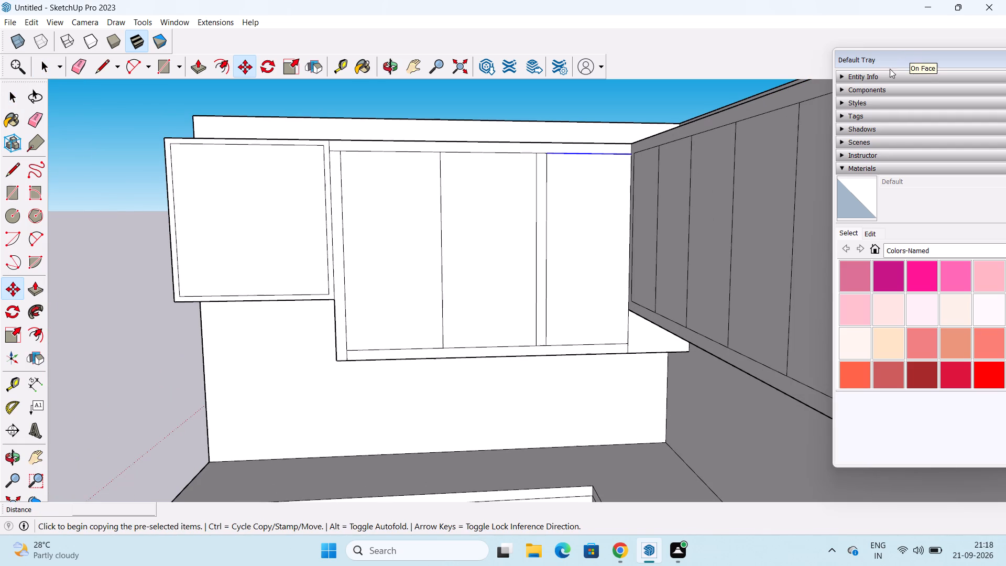
{"action": "left_click", "coordinate": [547, 153]}
{"action": "left_click", "coordinate": [545, 345]}
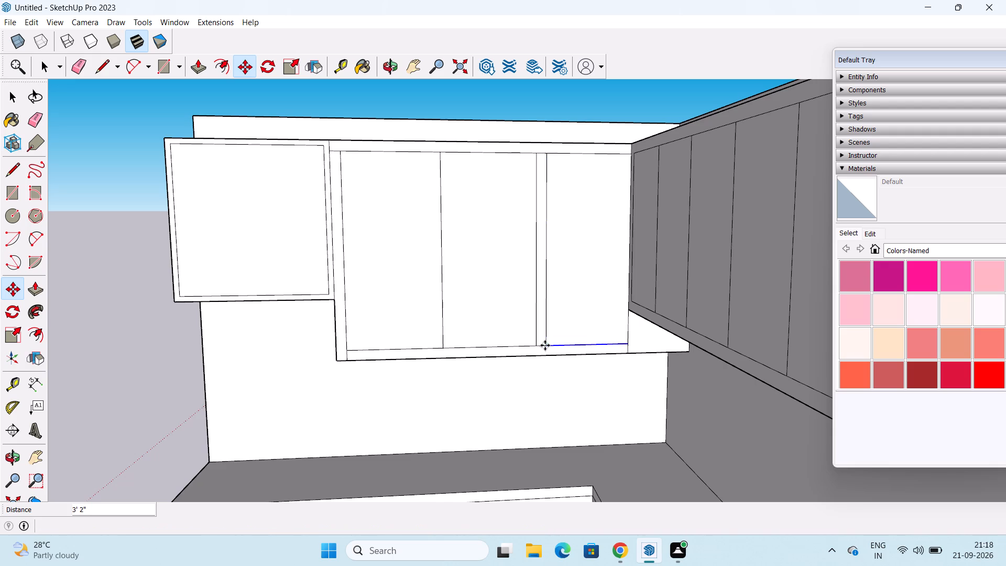
{"action": "type", "text": "/3"}
{"action": "key", "text": "Return"}
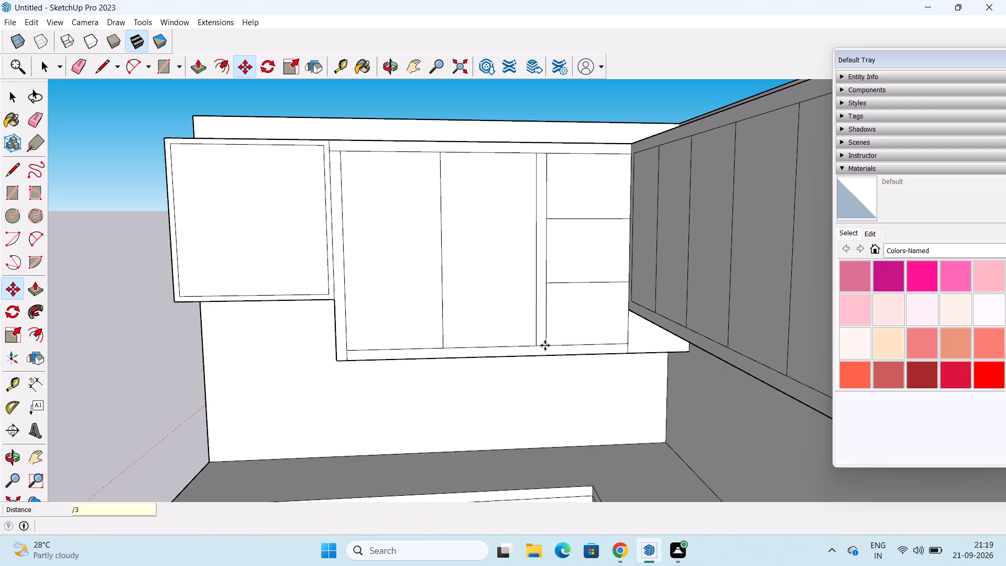
{"action": "key", "text": "slash"}
{"action": "key", "text": "4"}
{"action": "key", "text": "Return"}
{"action": "key", "text": "space"}
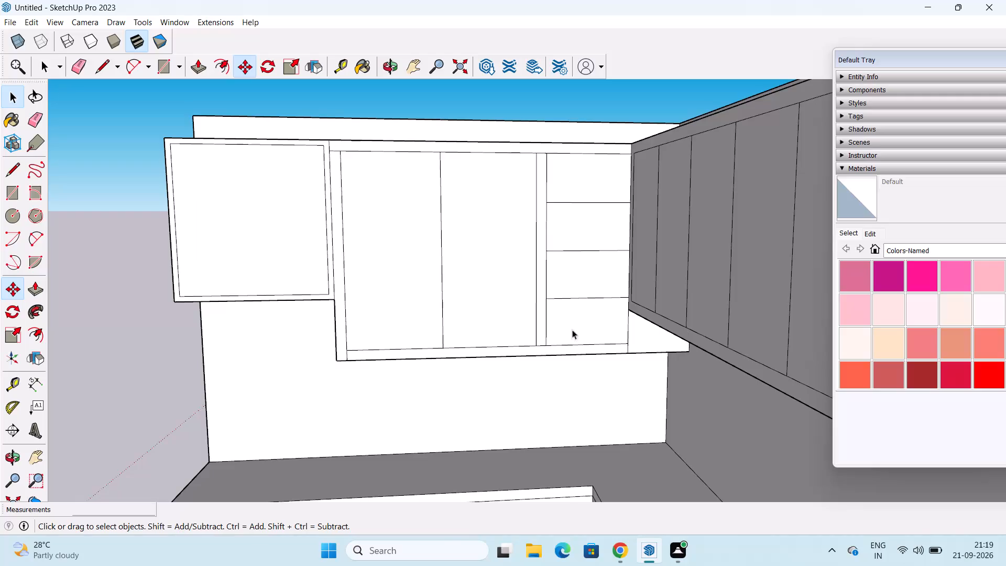
Copy the uppermost divider line of the narrow bay 1" upward to outline the first shelf.
{"action": "left_click", "coordinate": [609, 200]}
{"action": "left_click", "coordinate": [606, 202]}
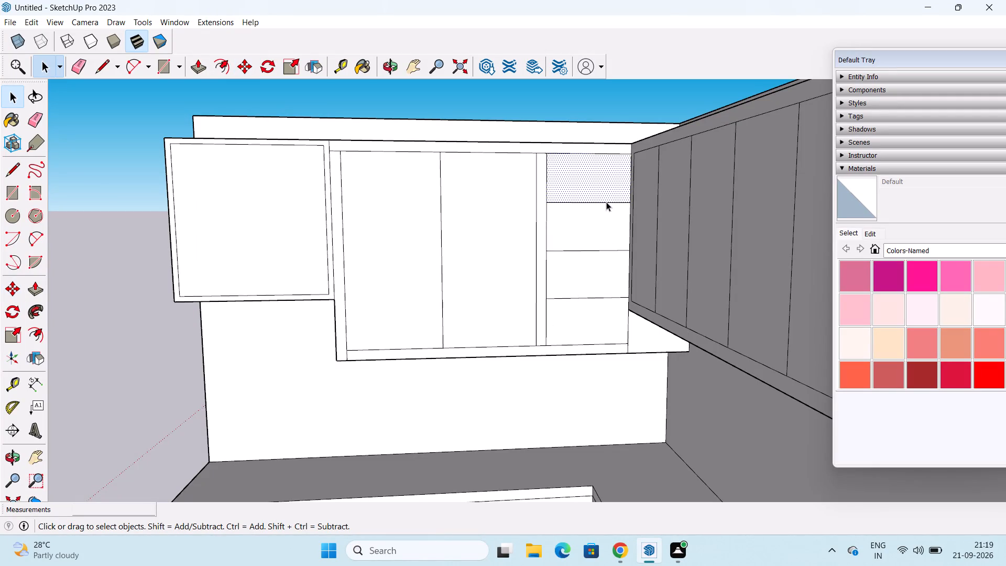
{"action": "key", "text": "m"}
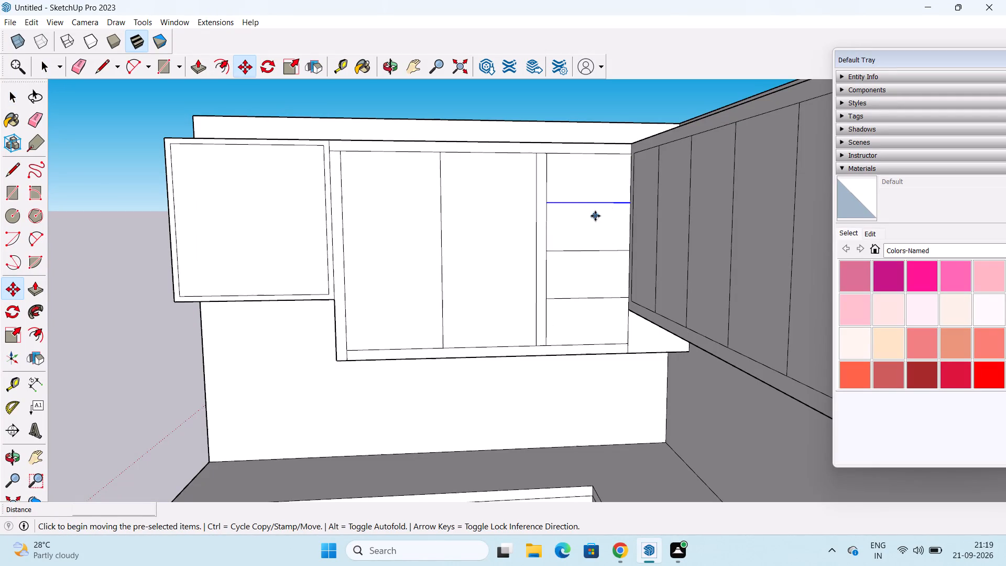
{"action": "left_click", "coordinate": [545, 204]}
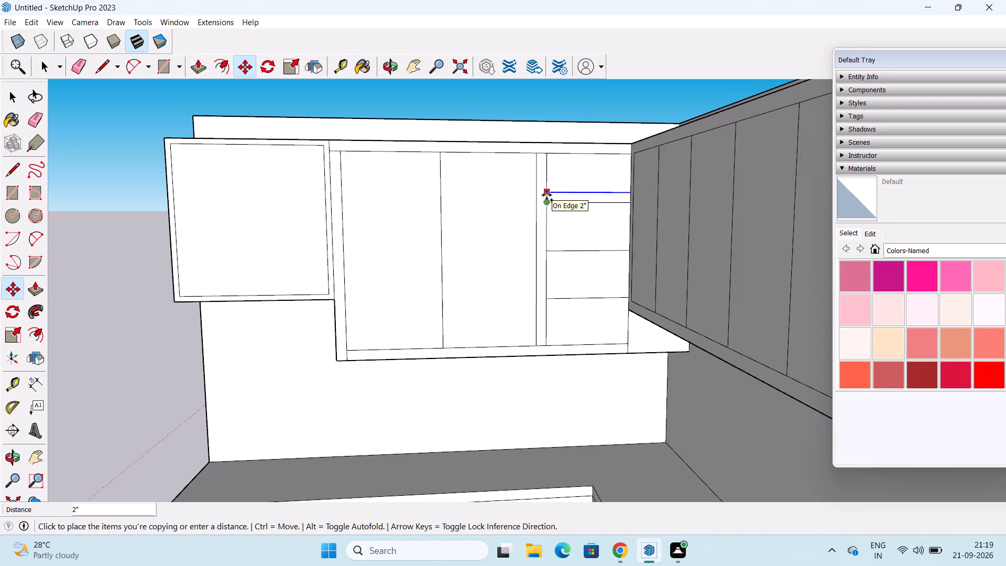
{"action": "type", "text": "1\""}
{"action": "key", "text": "Return"}
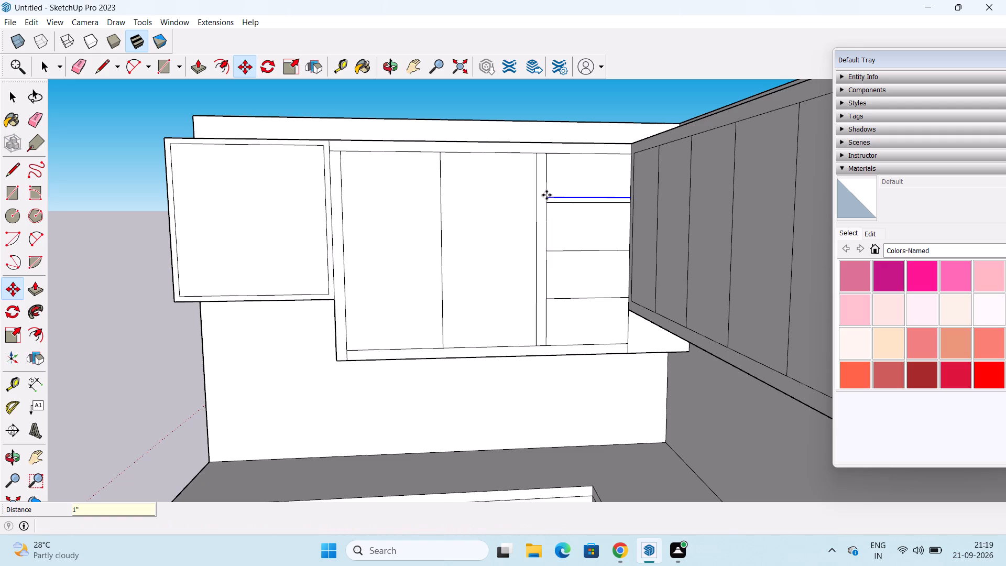
{"action": "key", "text": "space"}
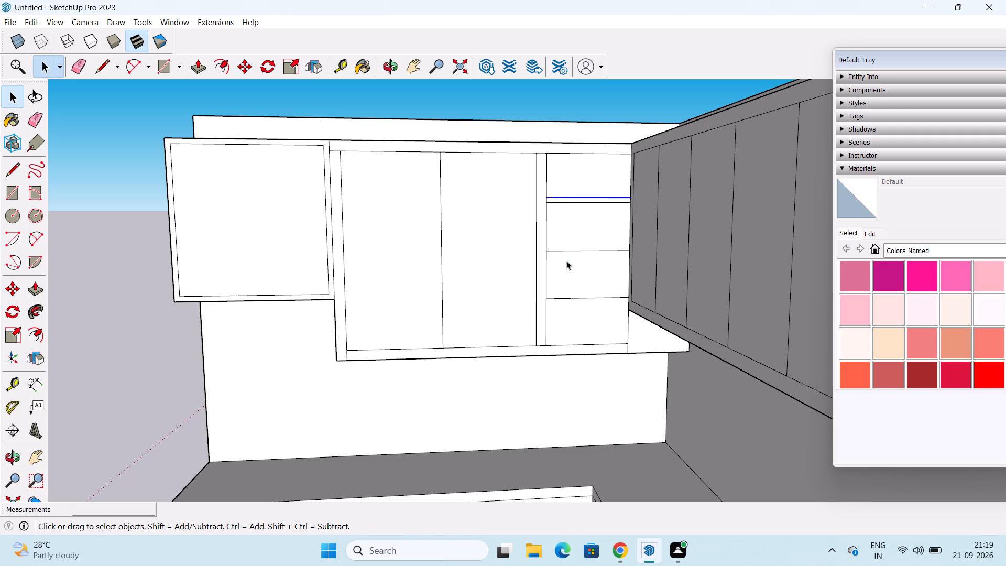
Copy the middle divider line of the narrow bay slightly upward, matching the first shelf's thickness.
{"action": "left_click", "coordinate": [604, 250]}
{"action": "key", "text": "m"}
{"action": "left_click", "coordinate": [548, 251]}
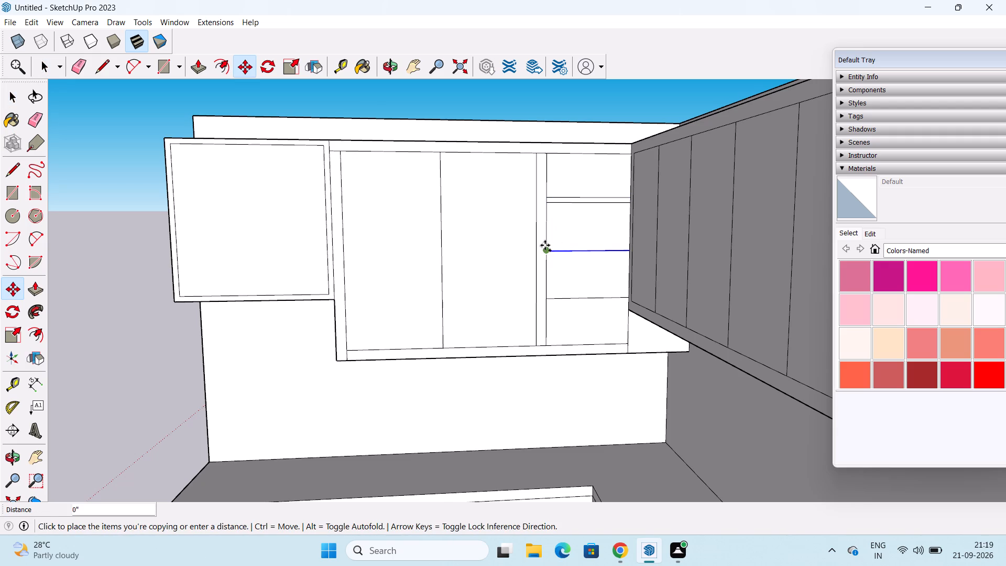
{"action": "left_click", "coordinate": [545, 241]}
{"action": "left_click_drag", "start_coordinate": [564, 287], "coordinate": [567, 287]}
{"action": "key", "text": "space"}
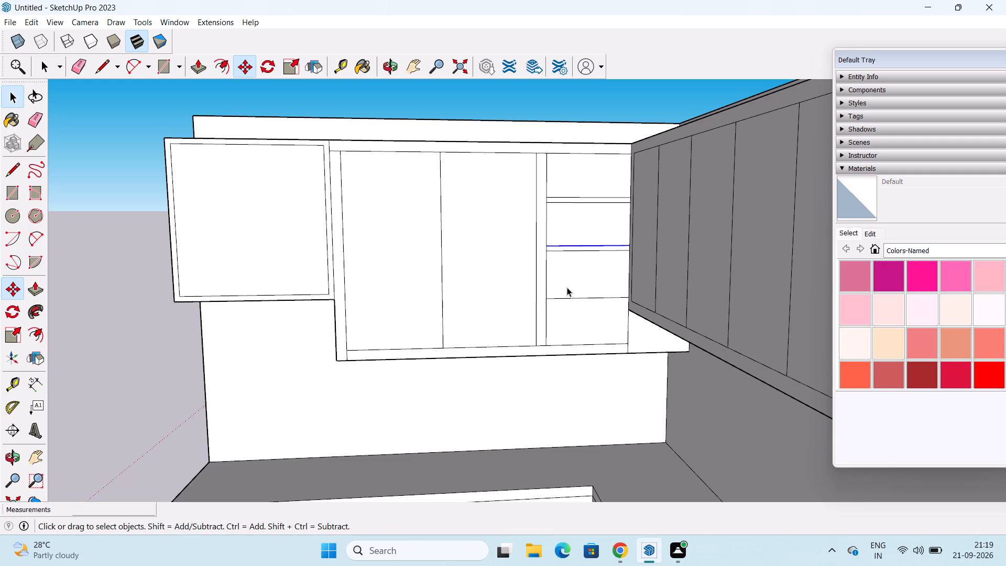
Copy the lowest divider line of the narrow bay slightly upward, matching the thickness of the other shelves.
{"action": "left_click_drag", "start_coordinate": [567, 287], "coordinate": [570, 290]}
{"action": "left_click", "coordinate": [574, 297]}
{"action": "scroll", "coordinate": [1005, 123], "scroll_direction": "left", "scroll_amount": 18}
{"action": "key", "text": "m"}
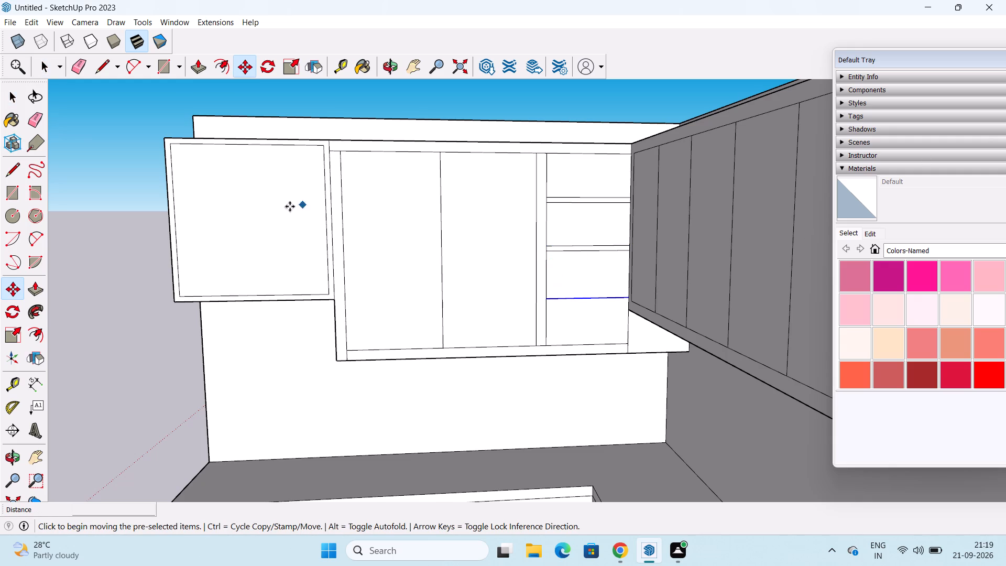
{"action": "left_click", "coordinate": [548, 299]}
{"action": "left_click", "coordinate": [548, 289]}
{"action": "key", "text": "space"}
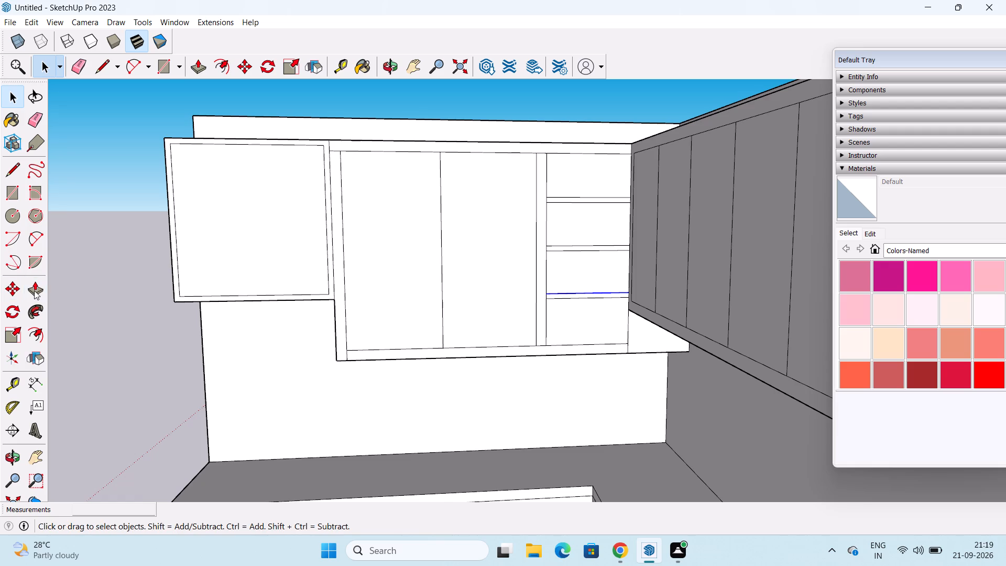
Push the four compartment faces of the narrow bay 12" inward, leaving open shelves between them.
{"action": "left_click_drag", "start_coordinate": [34, 289], "coordinate": [49, 279]}
{"action": "key", "text": "p"}
{"action": "middle_click_drag", "start_coordinate": [575, 217], "coordinate": [496, 336]}
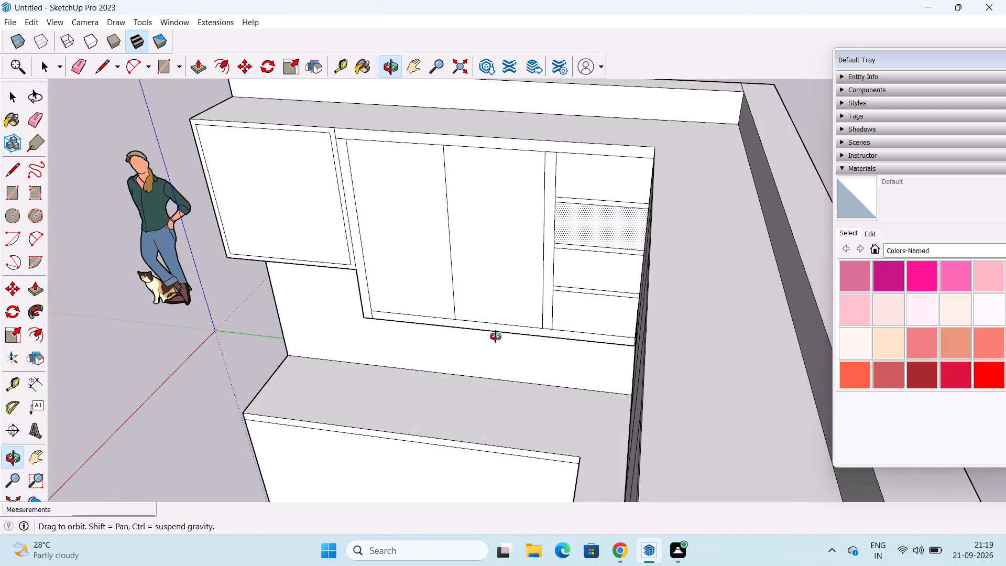
{"action": "middle_click_drag", "start_coordinate": [496, 336], "coordinate": [496, 332]}
{"action": "left_click", "coordinate": [607, 177]}
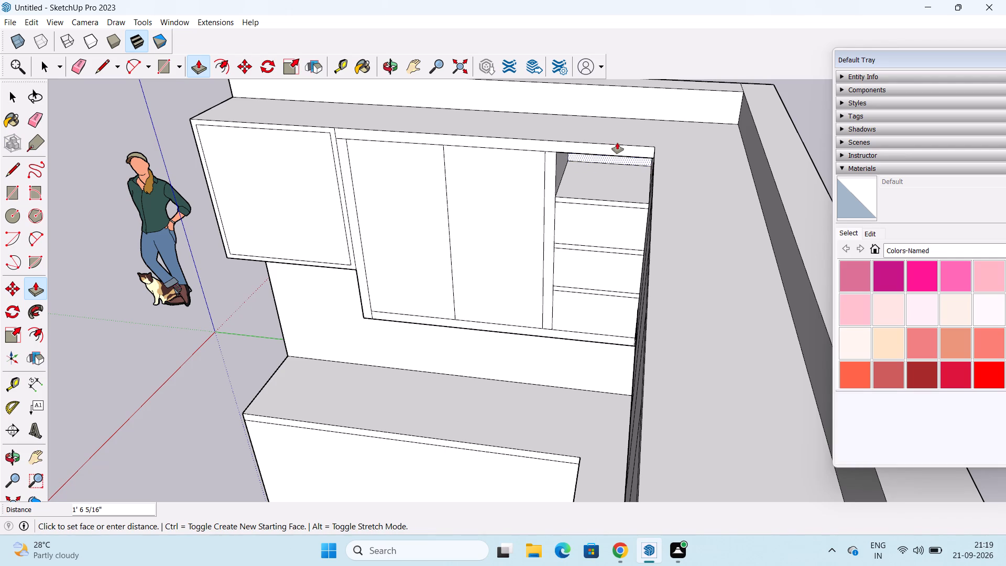
{"action": "type", "text": "12"}
{"action": "key", "text": "shift+quotedbl"}
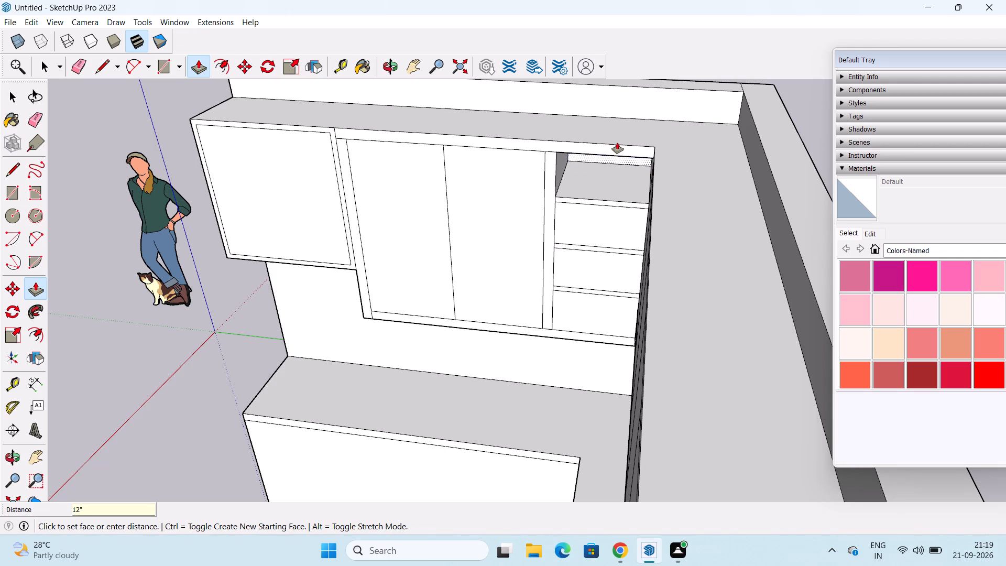
{"action": "key", "text": "Return"}
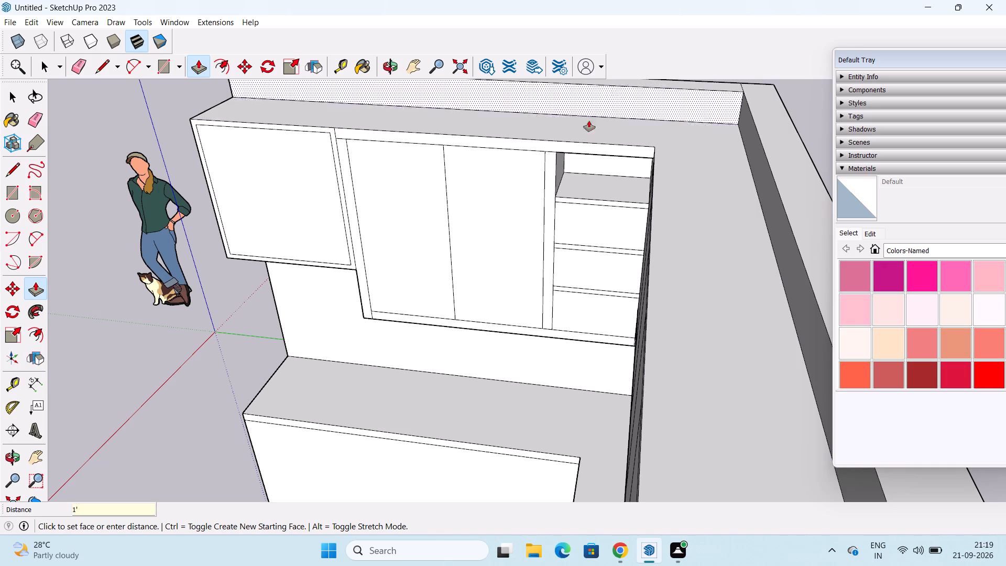
{"action": "double_click", "coordinate": [588, 227]}
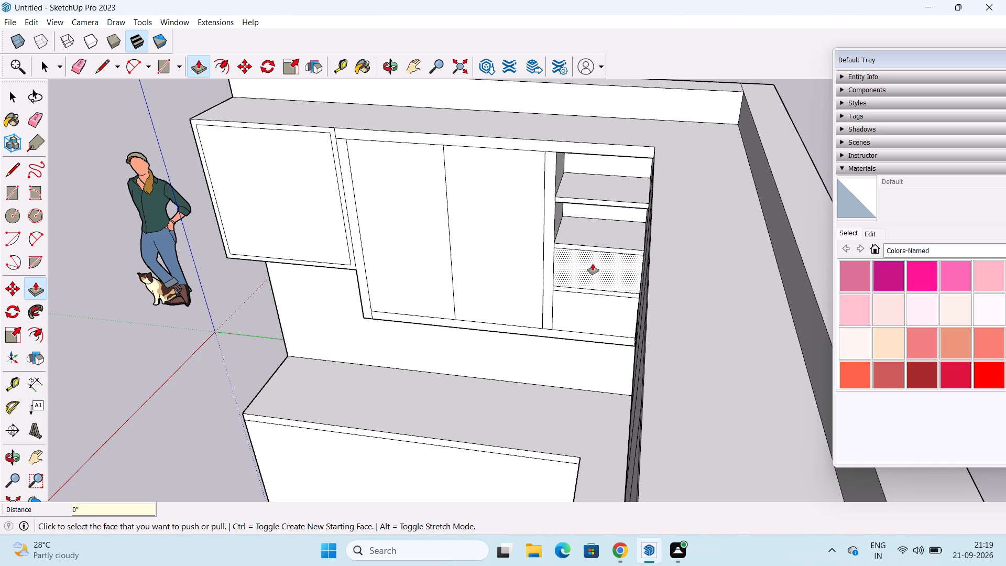
{"action": "double_click", "coordinate": [593, 264]}
{"action": "double_click", "coordinate": [603, 310]}
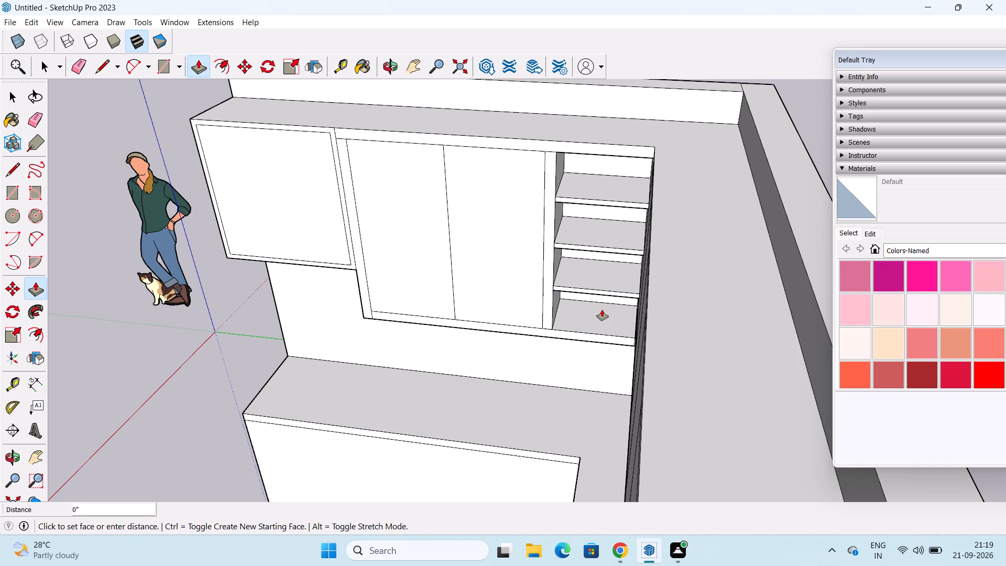
Erase the short vertical line between the open shelf bay's front frame and the lower front strip reaching into the corner.
{"action": "middle_click_drag", "start_coordinate": [602, 315], "coordinate": [682, 180]}
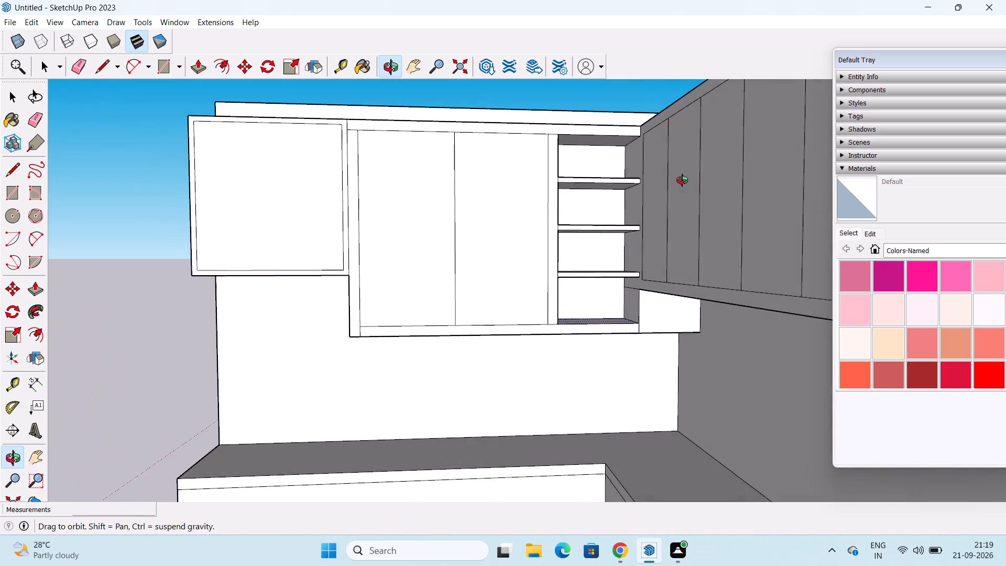
{"action": "middle_click_drag", "start_coordinate": [682, 180], "coordinate": [687, 182]}
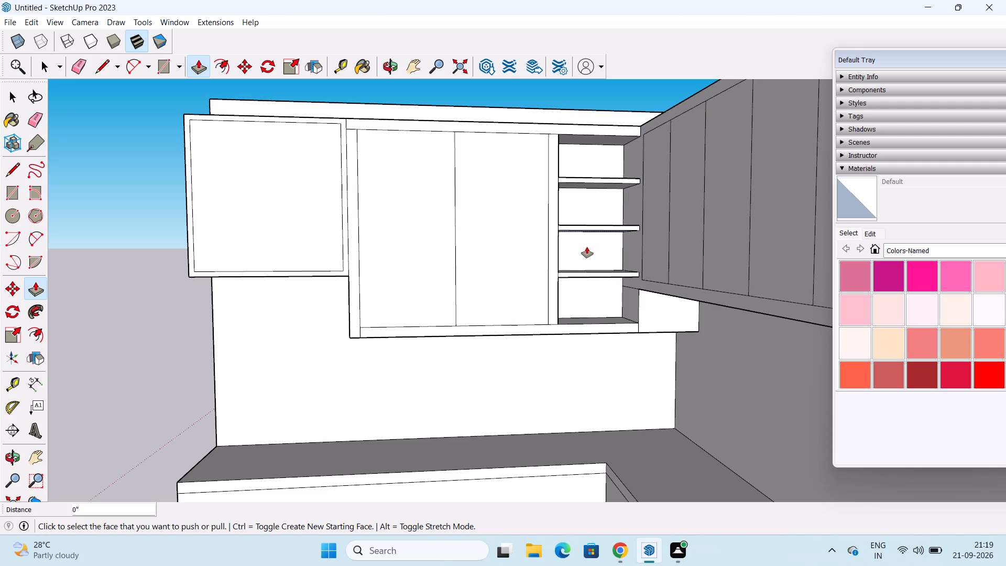
{"action": "key", "text": "space"}
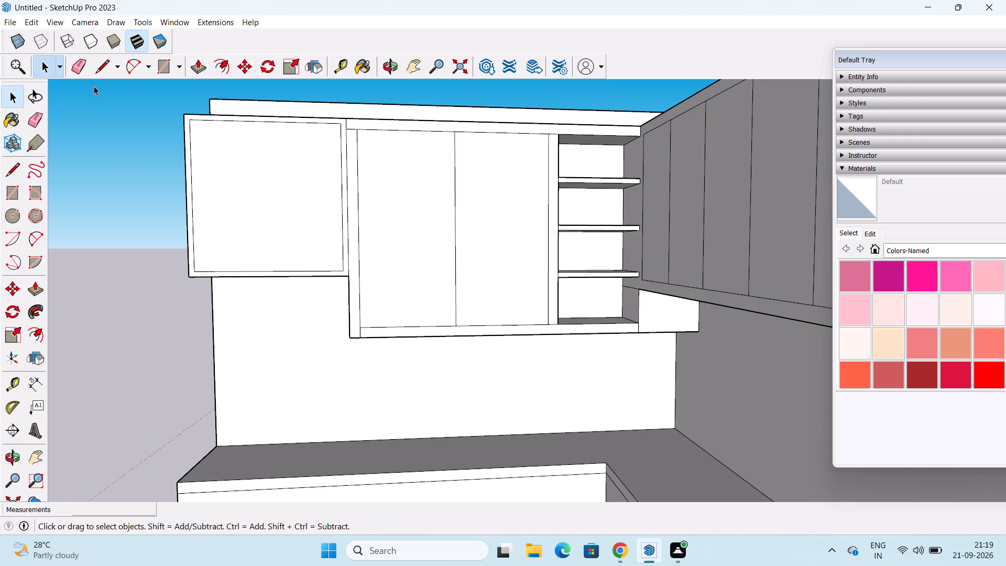
{"action": "left_click", "coordinate": [72, 68]}
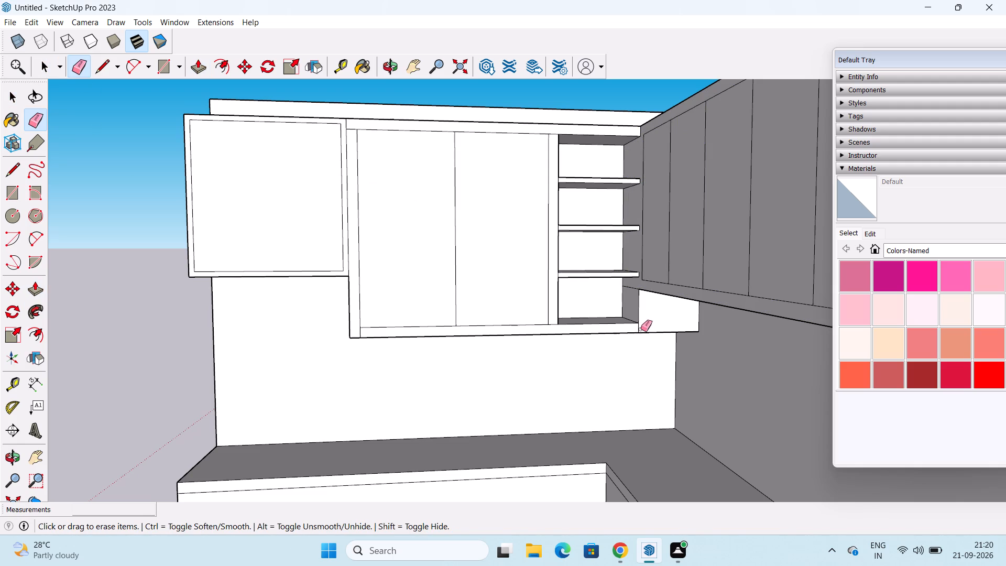
{"action": "left_click", "coordinate": [639, 329]}
{"action": "key", "text": "space"}
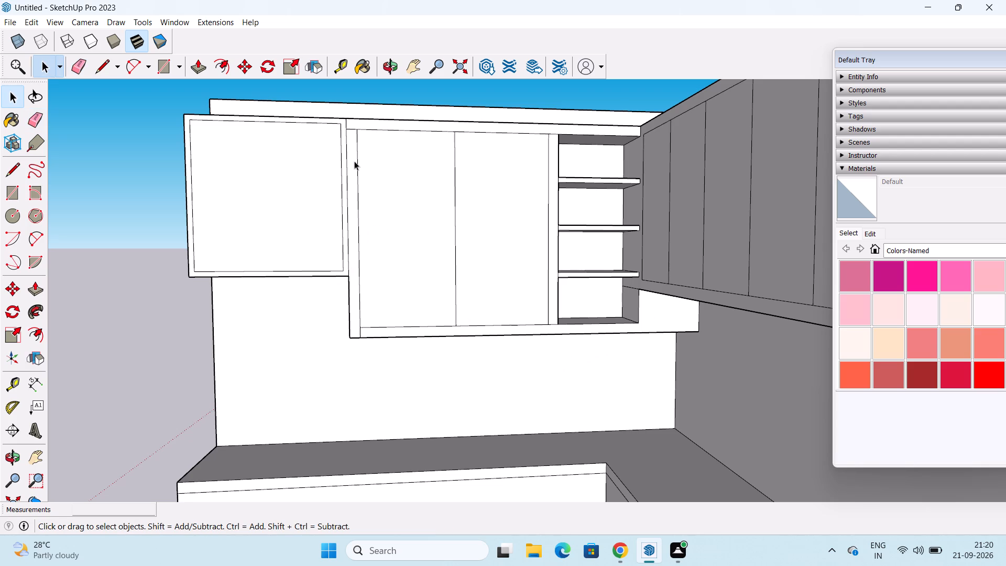
Copy the inner vertical frame line of the short end upper unit 1" toward the adjoining tall unit.
{"action": "left_click", "coordinate": [341, 177]}
{"action": "scroll", "coordinate": [341, 177], "scroll_direction": "left", "scroll_amount": 10}
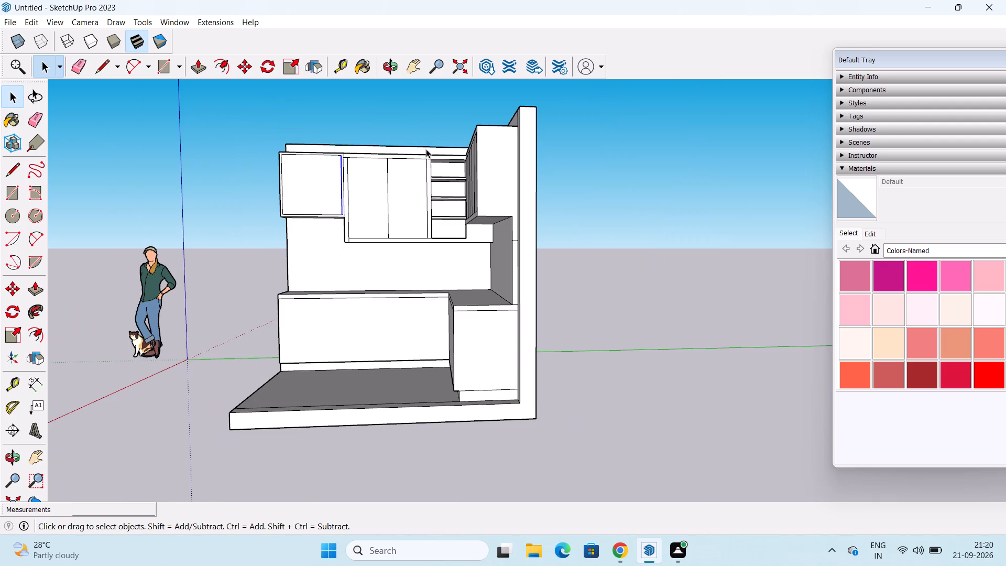
{"action": "scroll", "coordinate": [435, 176], "scroll_direction": "up", "scroll_amount": 7}
{"action": "key", "text": "m"}
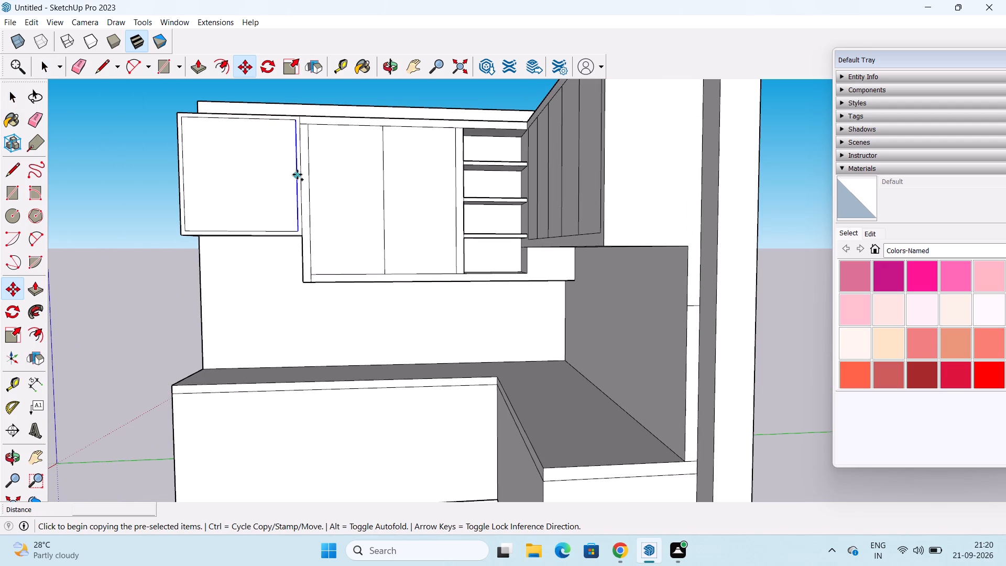
{"action": "left_click", "coordinate": [297, 175]}
{"action": "left_click", "coordinate": [303, 175]}
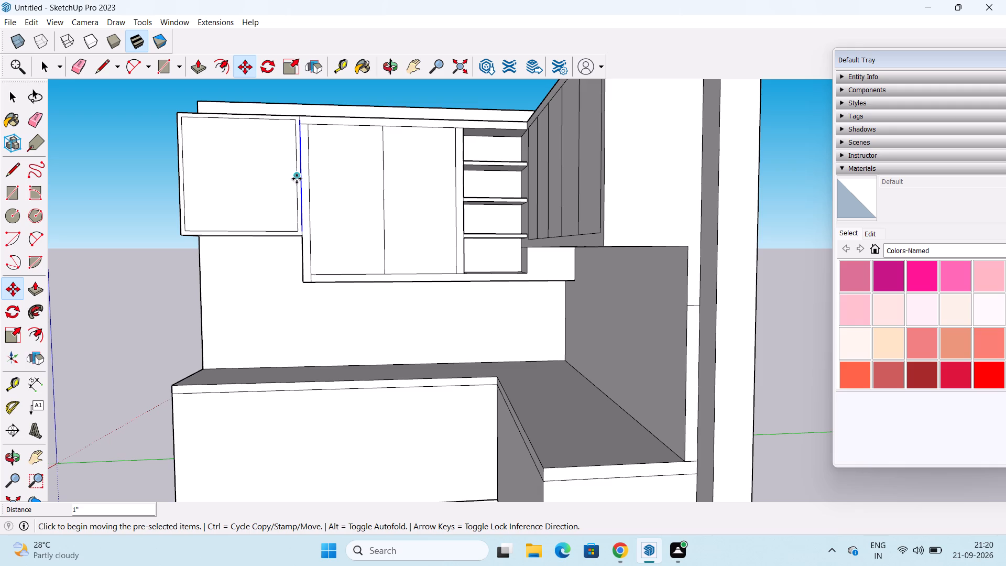
{"action": "left_click", "coordinate": [297, 179]}
{"action": "key", "text": "space"}
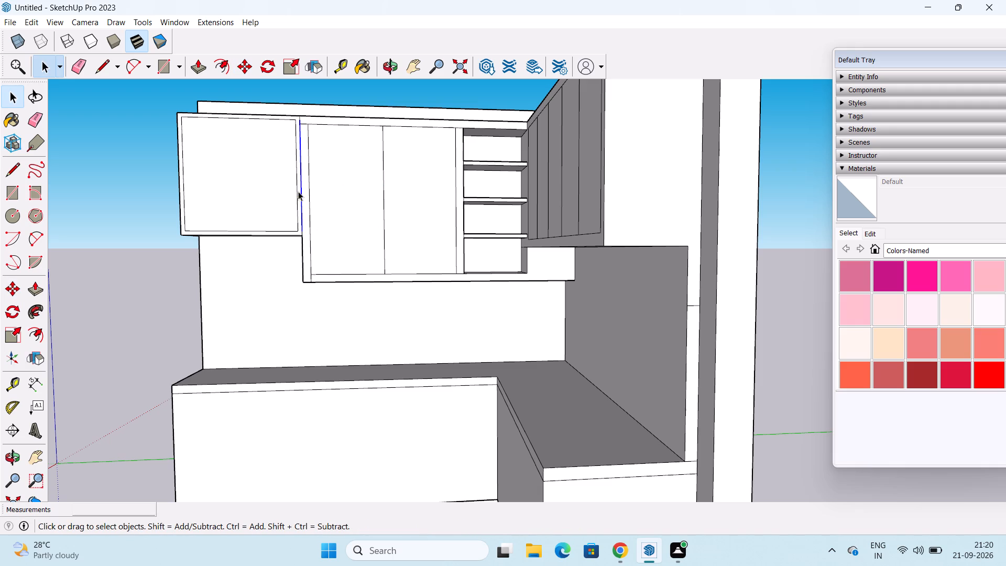
{"action": "left_click", "coordinate": [297, 189]}
{"action": "key", "text": "m"}
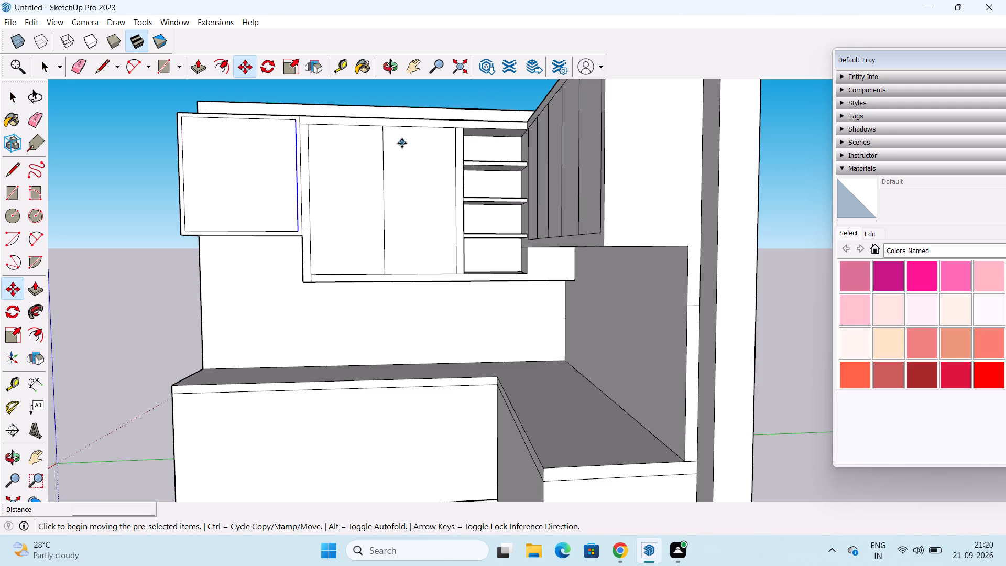
{"action": "left_click", "coordinate": [296, 181]}
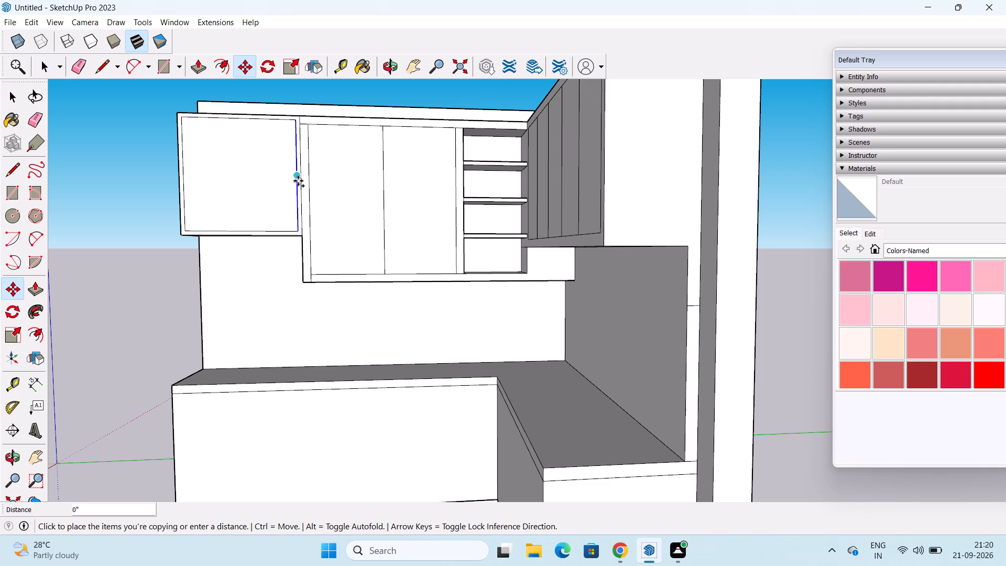
{"action": "left_click", "coordinate": [301, 181]}
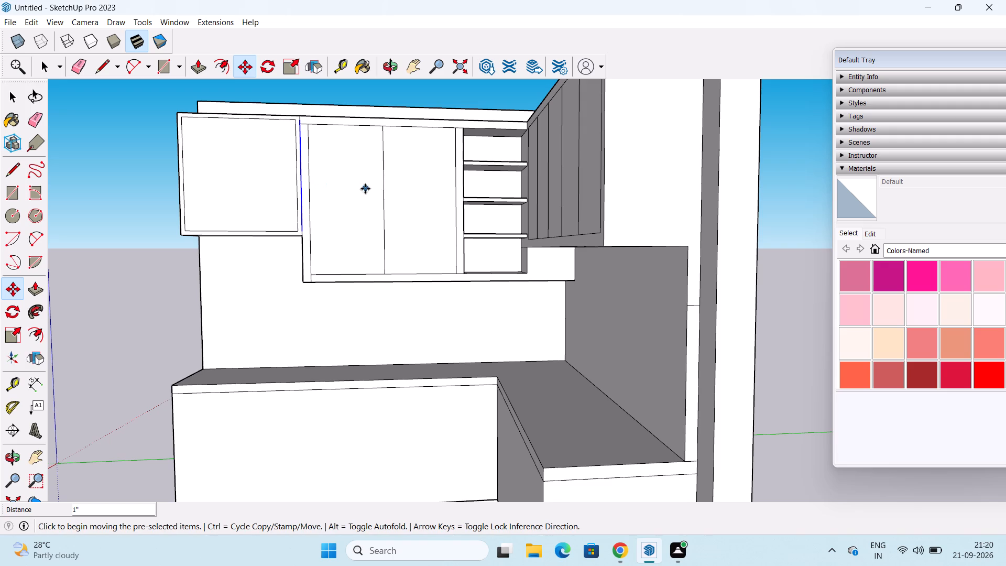
Examine the upper units' frames, door divisions and open shelf bay from several angles.
{"action": "middle_click_drag", "start_coordinate": [332, 193], "coordinate": [529, 176]}
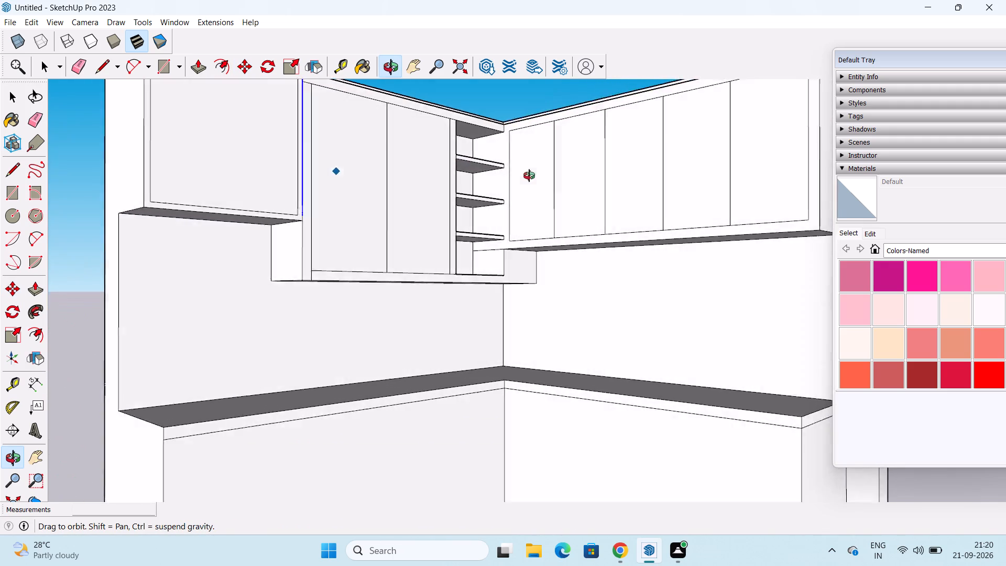
{"action": "middle_click_drag", "start_coordinate": [529, 176], "coordinate": [483, 202]}
{"action": "middle_click_drag", "start_coordinate": [483, 202], "coordinate": [477, 200]}
{"action": "scroll", "coordinate": [330, 161], "scroll_direction": "up", "scroll_amount": 2}
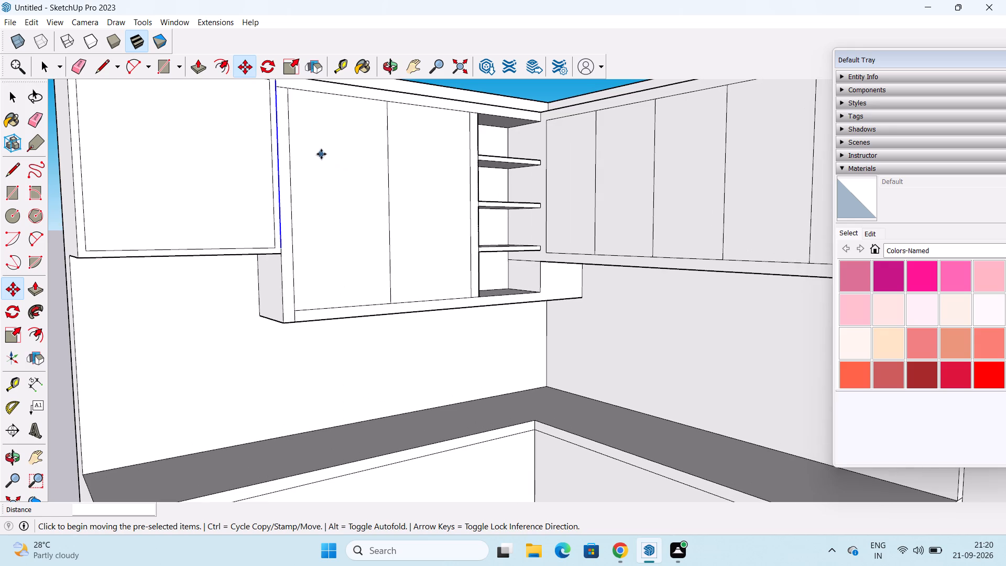
{"action": "middle_click_drag", "start_coordinate": [321, 154], "coordinate": [293, 157]}
{"action": "scroll", "coordinate": [313, 140], "scroll_direction": "down", "scroll_amount": 1}
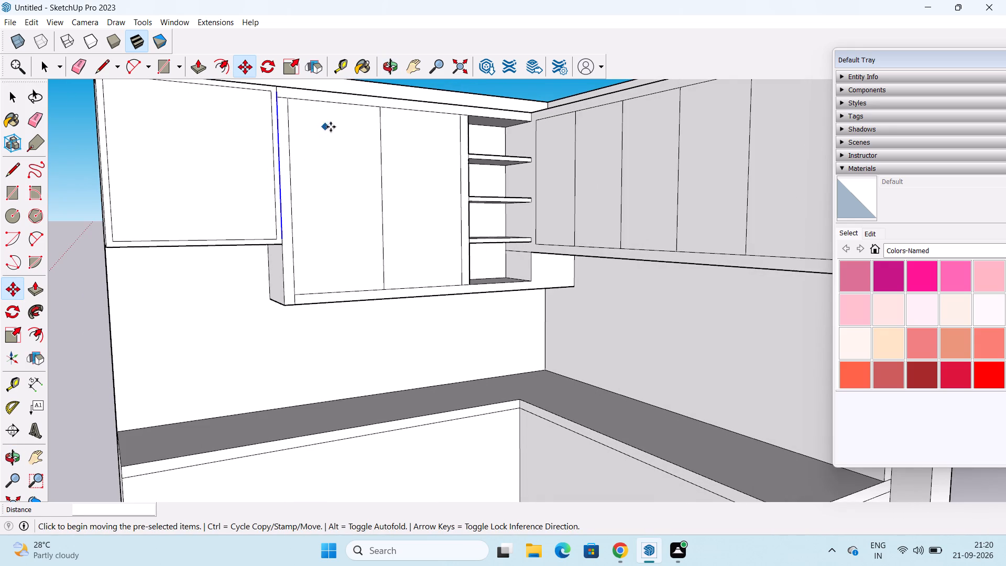
{"action": "key", "text": "space"}
{"action": "scroll", "coordinate": [336, 126], "scroll_direction": "down", "scroll_amount": 3}
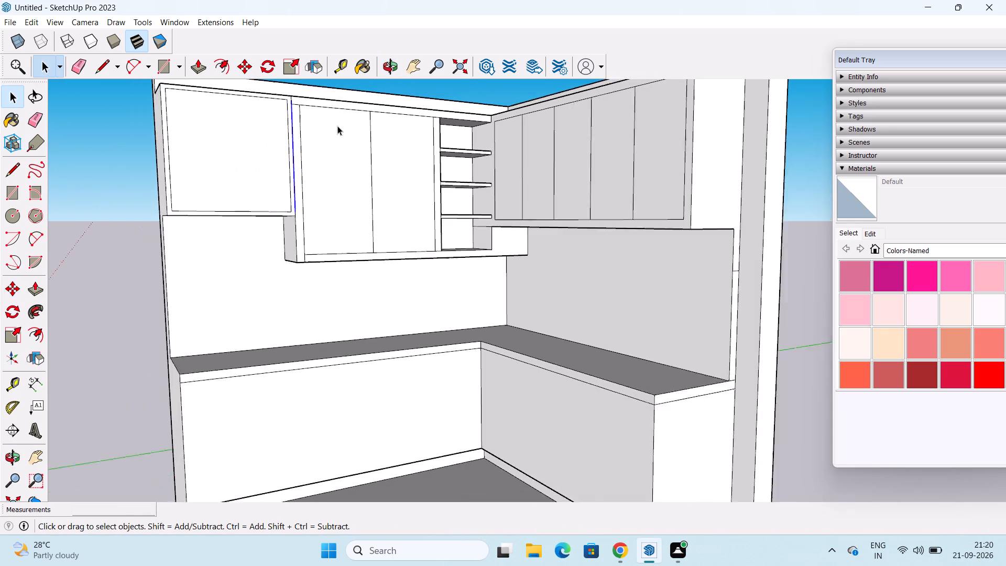
{"action": "scroll", "coordinate": [337, 126], "scroll_direction": "down", "scroll_amount": 1}
{"action": "middle_click_drag", "start_coordinate": [337, 126], "coordinate": [313, 141]}
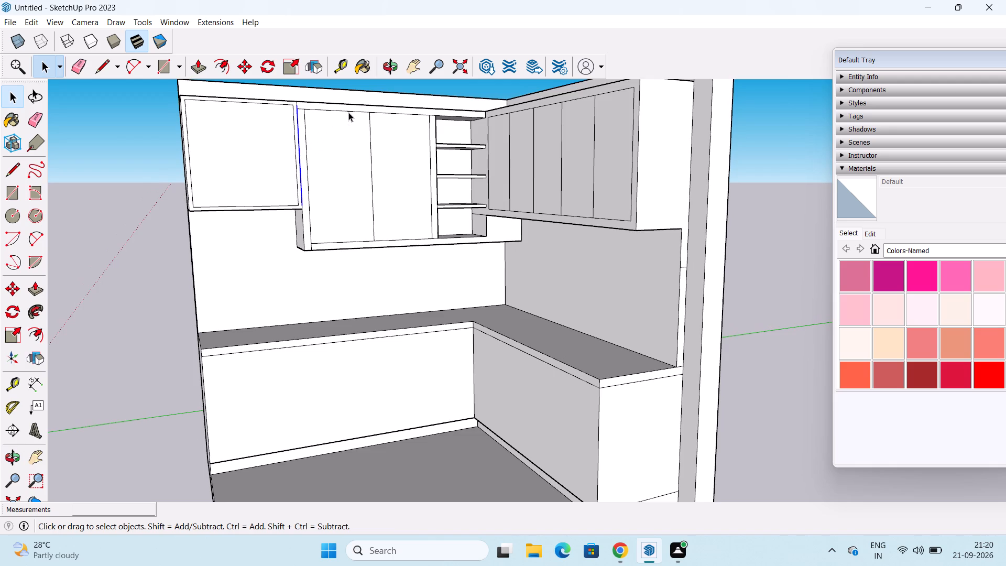
{"action": "scroll", "coordinate": [348, 112], "scroll_direction": "up", "scroll_amount": 2}
{"action": "scroll", "coordinate": [348, 112], "scroll_direction": "down", "scroll_amount": 1}
{"action": "scroll", "coordinate": [462, 172], "scroll_direction": "down", "scroll_amount": 1}
{"action": "middle_click_drag", "start_coordinate": [467, 169], "coordinate": [453, 155]}
{"action": "left_click", "coordinate": [368, 222]}
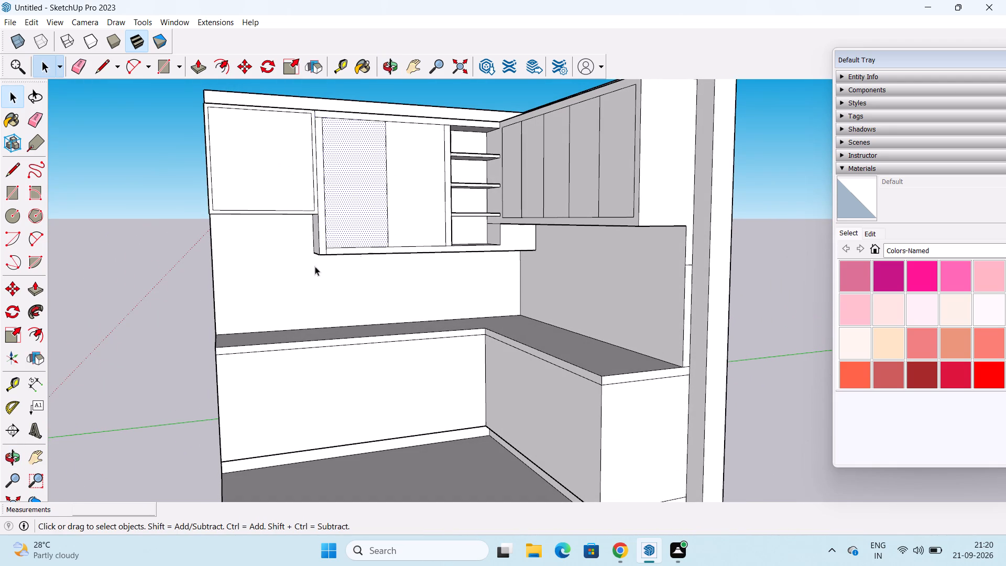
{"action": "left_click", "coordinate": [136, 415]}
{"action": "scroll", "coordinate": [238, 345], "scroll_direction": "down", "scroll_amount": 2}
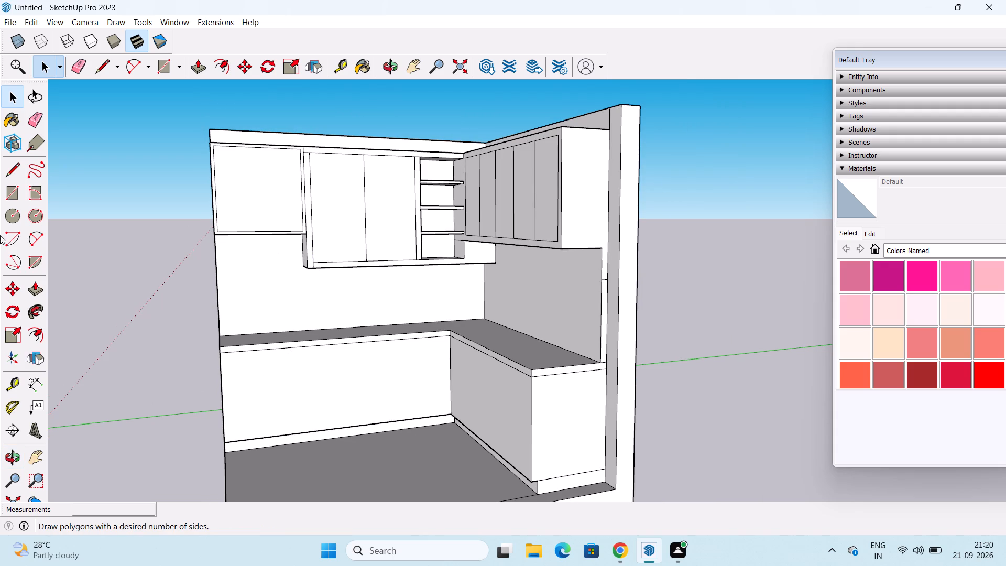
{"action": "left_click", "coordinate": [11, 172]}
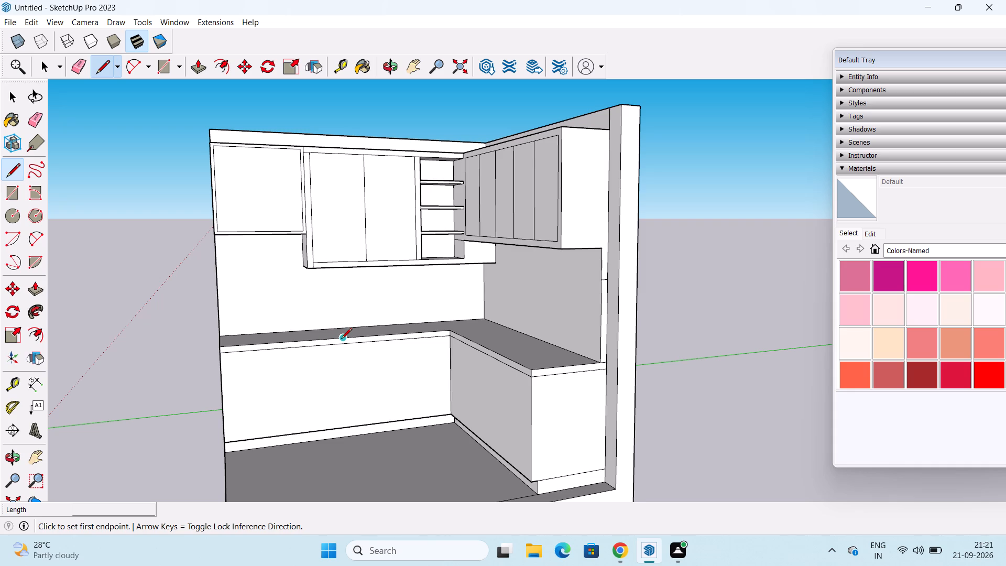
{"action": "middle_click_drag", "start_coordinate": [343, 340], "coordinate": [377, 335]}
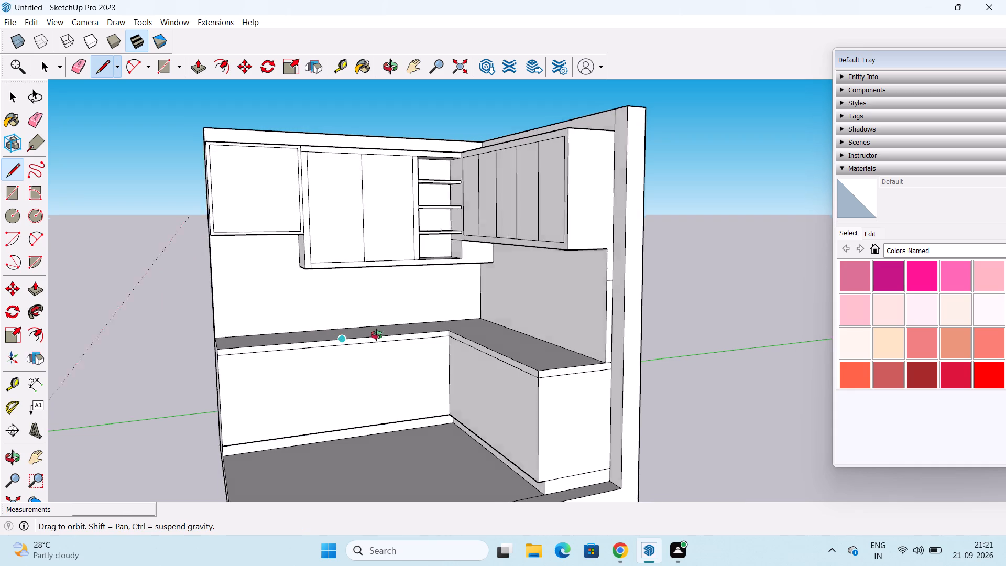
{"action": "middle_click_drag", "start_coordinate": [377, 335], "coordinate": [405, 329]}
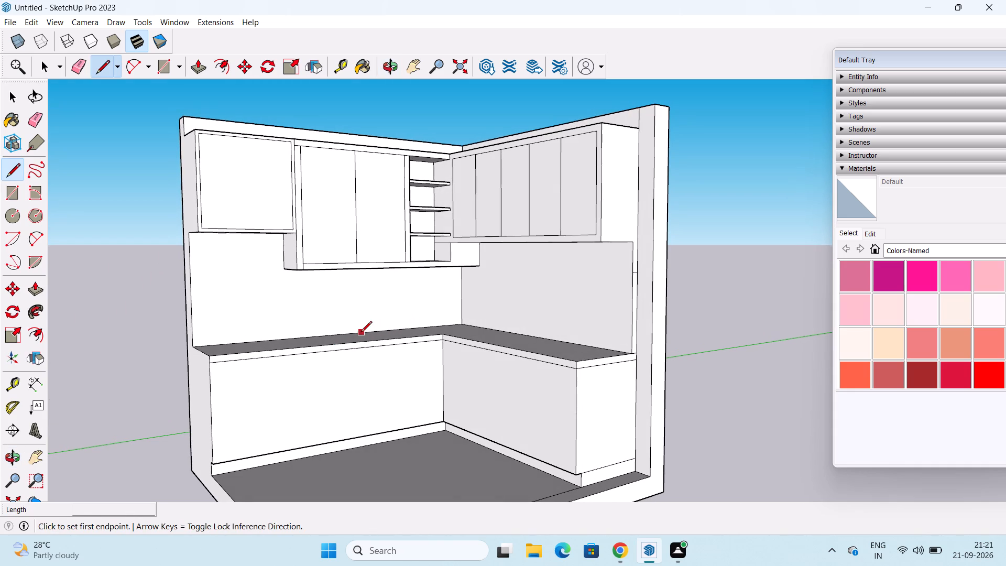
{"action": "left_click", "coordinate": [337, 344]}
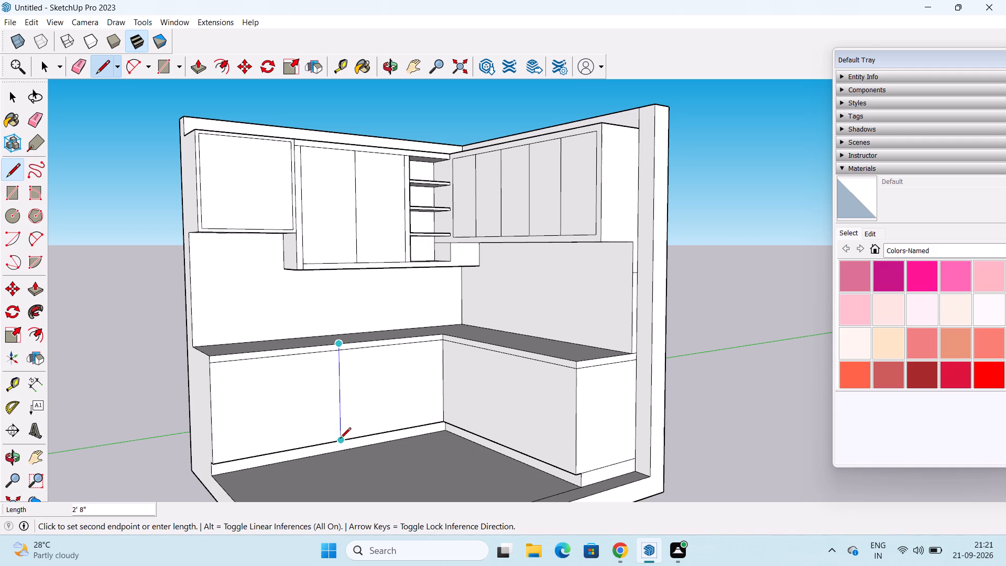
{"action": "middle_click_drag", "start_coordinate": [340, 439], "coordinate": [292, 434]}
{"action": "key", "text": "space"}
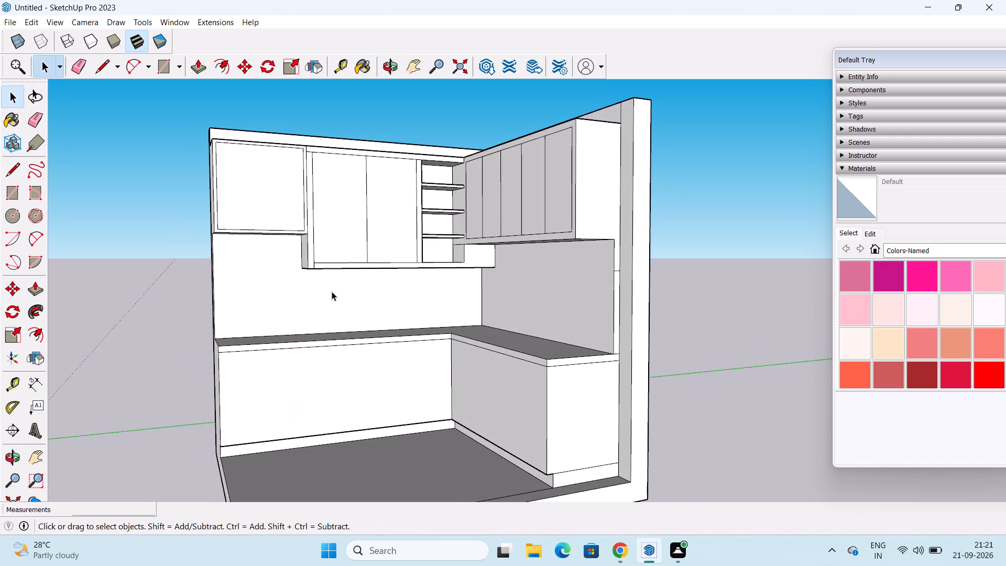
Draw connected lines from the tall upper unit's lower outer corner down to the countertop, across to its front edge, and 2' 8" down the base front.
{"action": "key", "text": "l"}
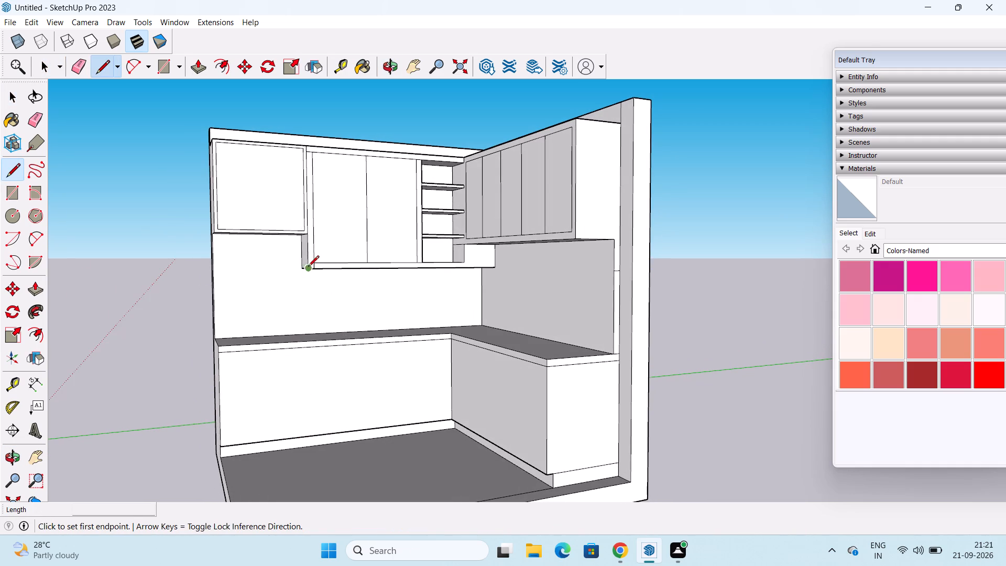
{"action": "left_click", "coordinate": [309, 271]}
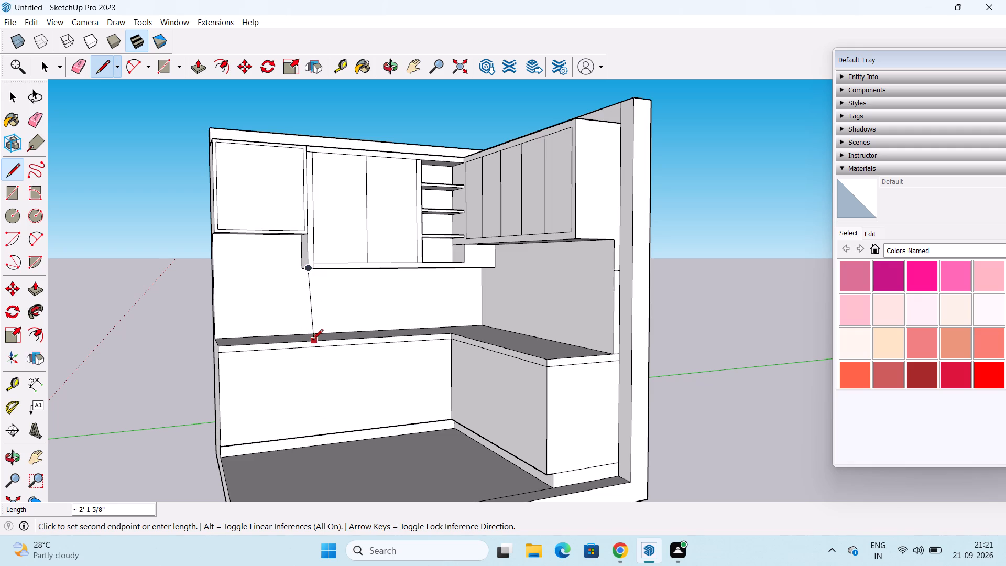
{"action": "scroll", "coordinate": [307, 334], "scroll_direction": "up", "scroll_amount": 1}
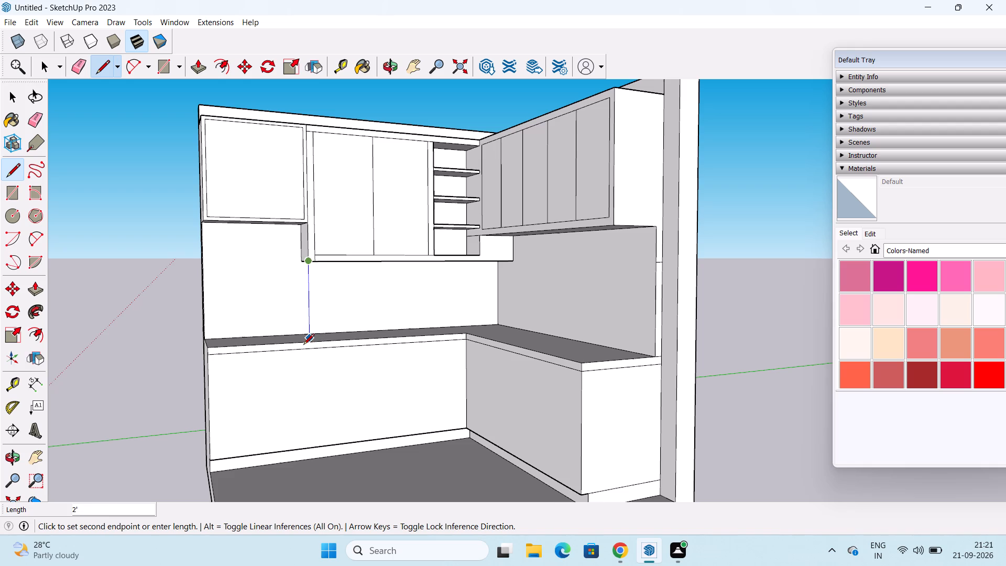
{"action": "left_click", "coordinate": [303, 345]}
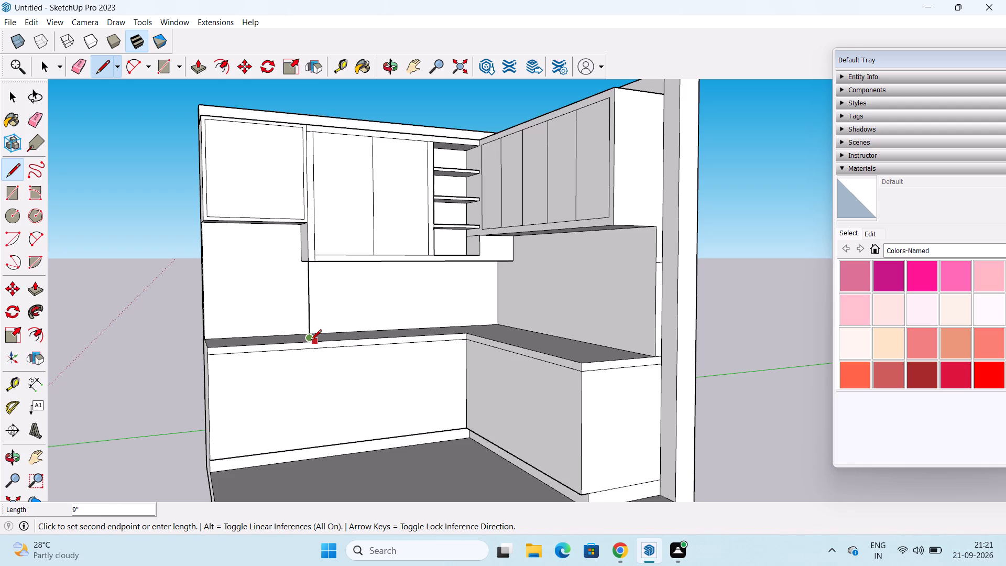
{"action": "left_click", "coordinate": [309, 341]}
{"action": "left_click", "coordinate": [319, 448]}
Erase the helper lines on the backsplash and countertop, keeping the vertical divider on the base unit front.
{"action": "middle_click_drag", "start_coordinate": [320, 380], "coordinate": [401, 400]}
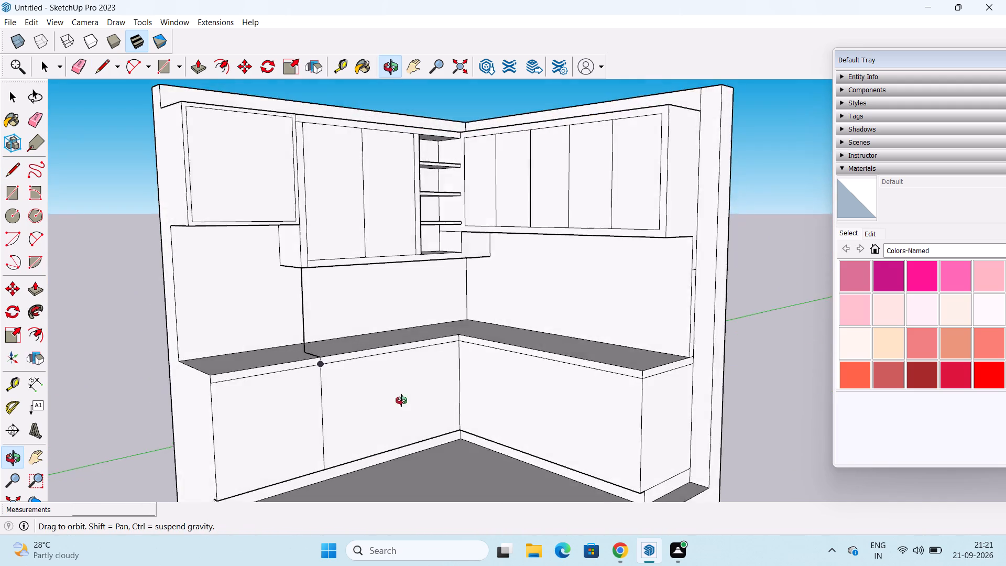
{"action": "middle_click_drag", "start_coordinate": [401, 400], "coordinate": [316, 418]}
{"action": "key", "text": "space"}
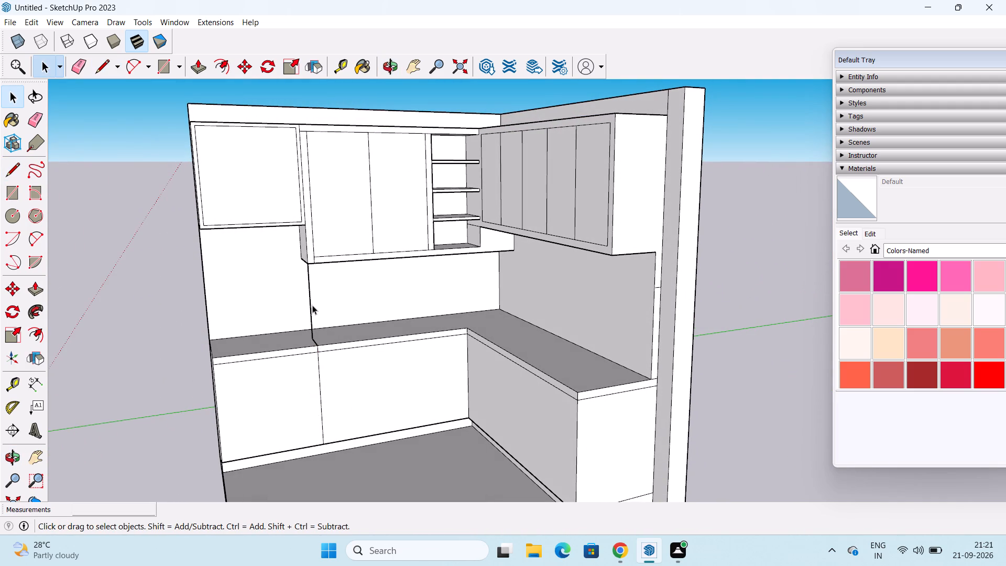
{"action": "left_click", "coordinate": [310, 304]}
{"action": "key", "text": "Delete"}
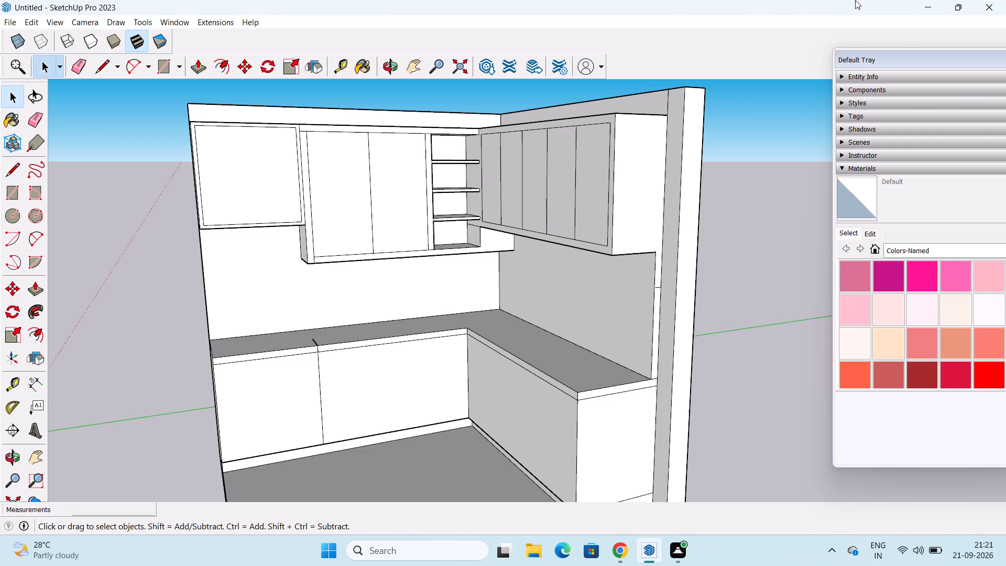
{"action": "left_click", "coordinate": [75, 65]}
{"action": "scroll", "coordinate": [306, 312], "scroll_direction": "up", "scroll_amount": 3}
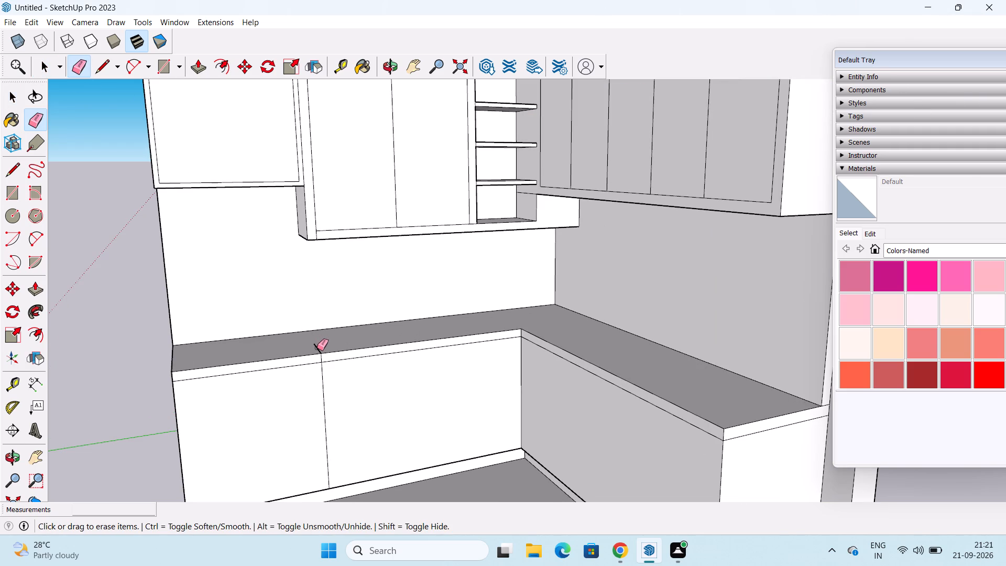
{"action": "left_click", "coordinate": [317, 348]}
{"action": "key", "text": "space"}
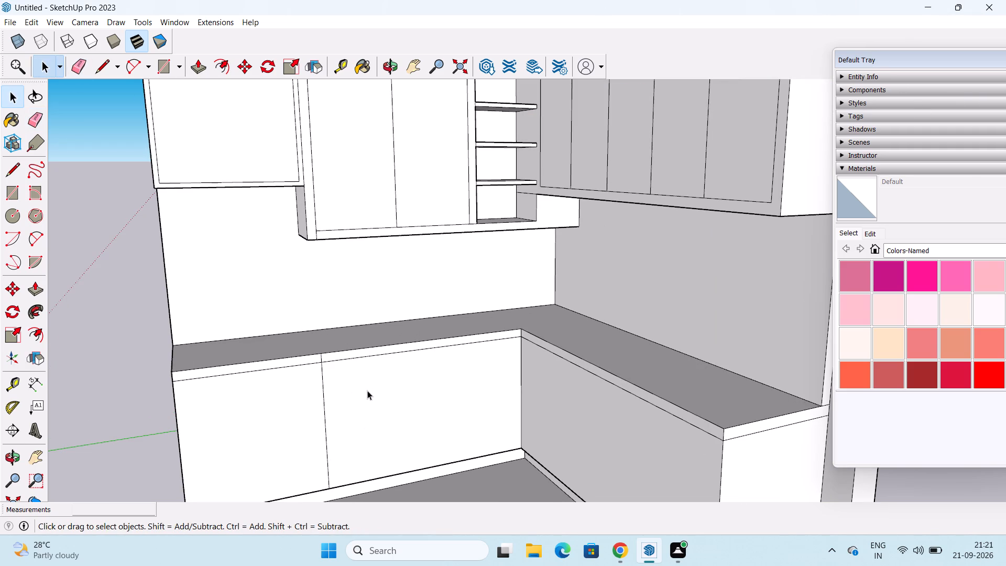
Examine the divided base unit front and its alignment with the upper units from different angles.
{"action": "scroll", "coordinate": [368, 383], "scroll_direction": "down", "scroll_amount": 1}
{"action": "middle_click_drag", "start_coordinate": [371, 358], "coordinate": [286, 327]}
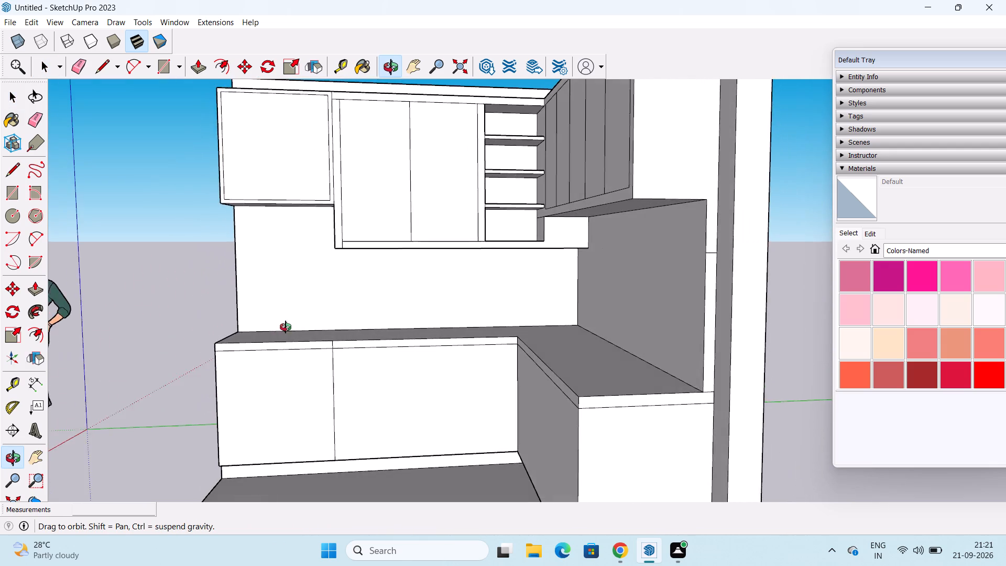
{"action": "middle_click_drag", "start_coordinate": [286, 327], "coordinate": [354, 336]}
{"action": "scroll", "coordinate": [343, 334], "scroll_direction": "up", "scroll_amount": 1}
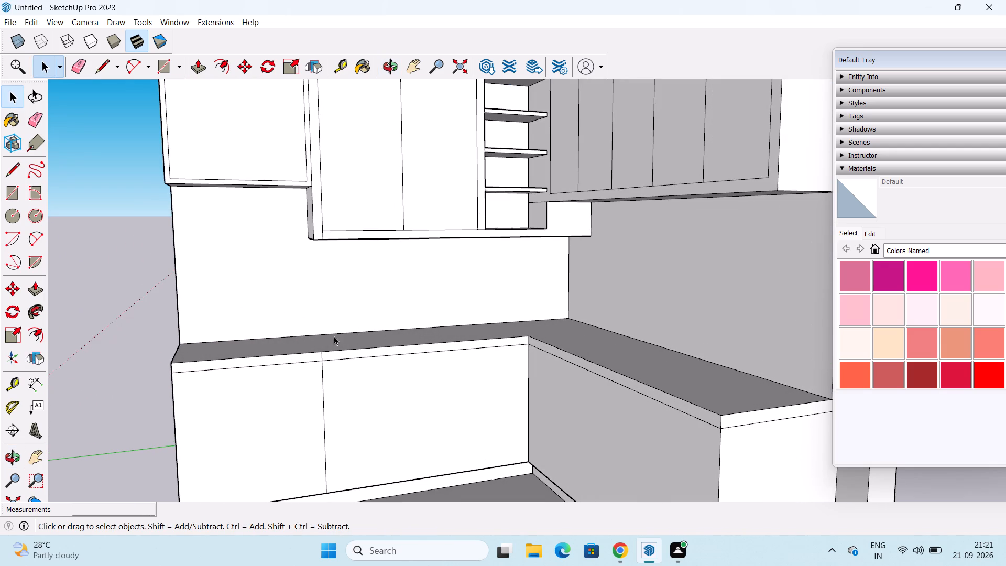
{"action": "scroll", "coordinate": [418, 373], "scroll_direction": "down", "scroll_amount": 2}
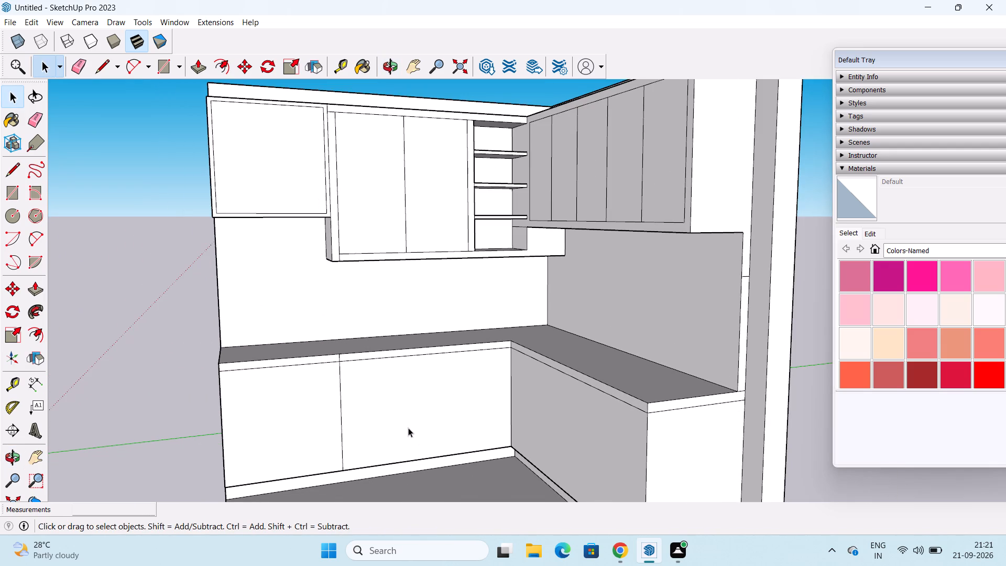
{"action": "scroll", "coordinate": [527, 415], "scroll_direction": "down", "scroll_amount": 1}
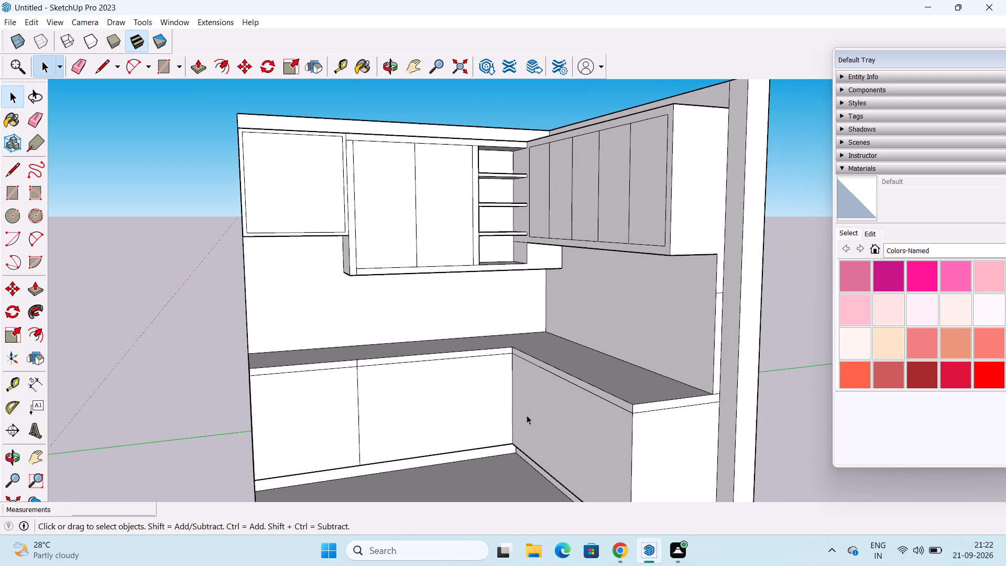
{"action": "scroll", "coordinate": [529, 394], "scroll_direction": "down", "scroll_amount": 1}
{"action": "middle_click_drag", "start_coordinate": [545, 448], "coordinate": [687, 440]}
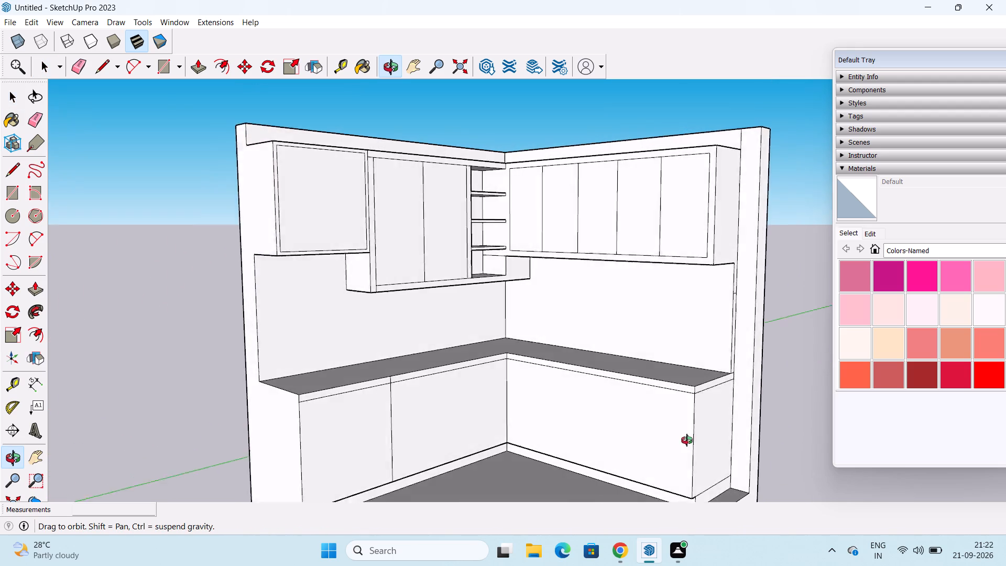
Offset the outline of the base front beside the inner corner, under the tall upper unit, inward by 1.5".
{"action": "middle_click_drag", "start_coordinate": [687, 440], "coordinate": [705, 437]}
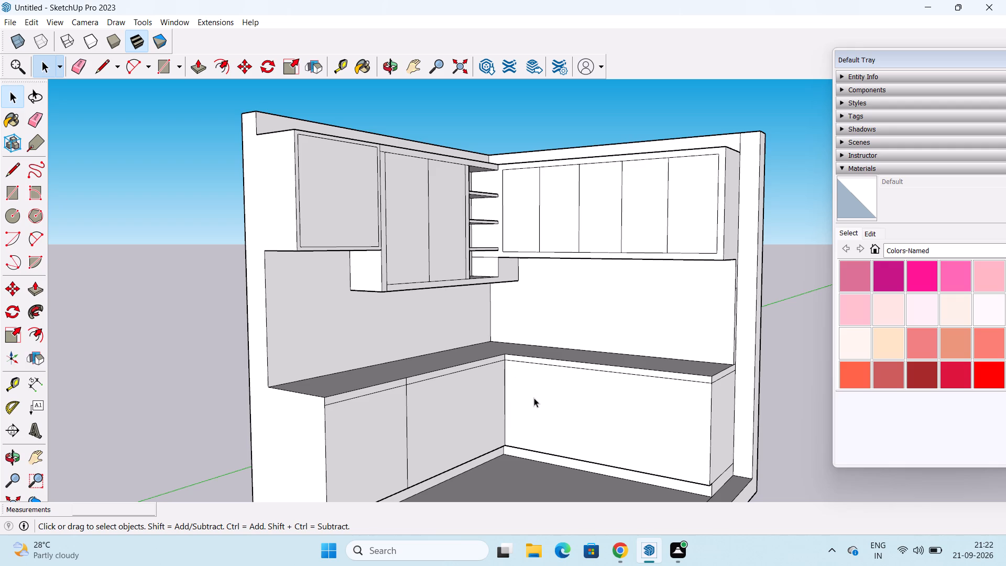
{"action": "middle_click_drag", "start_coordinate": [535, 404], "coordinate": [498, 404], "text": "shift"}
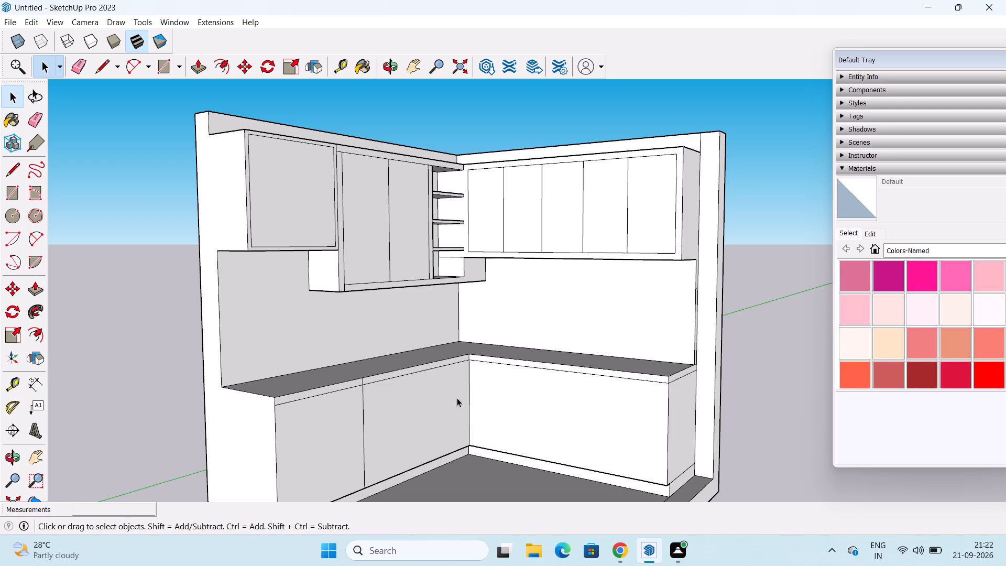
{"action": "left_click", "coordinate": [33, 334]}
{"action": "left_click", "coordinate": [395, 395]}
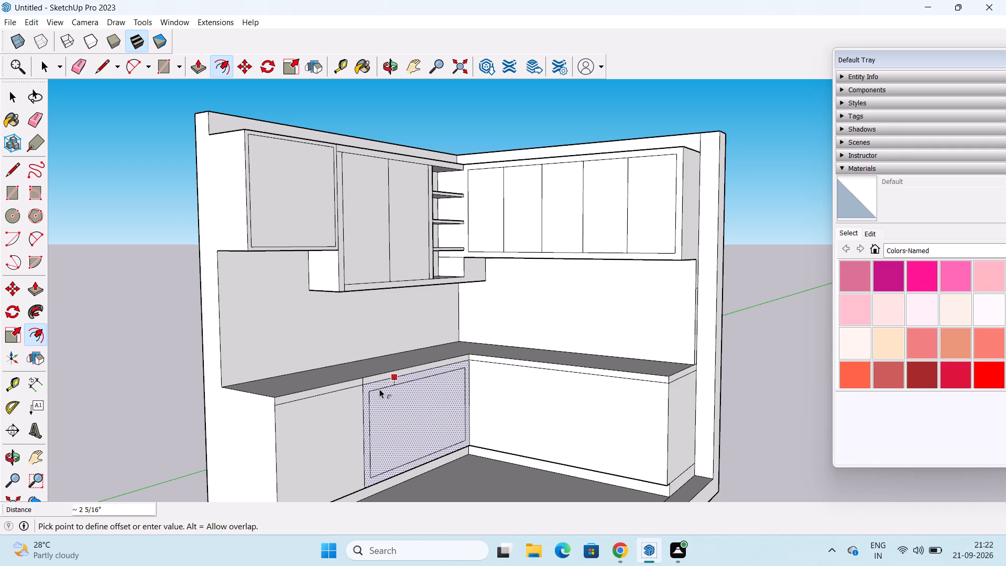
{"action": "key", "text": "1"}
{"action": "type", "text": ".5\""}
{"action": "key", "text": "Return"}
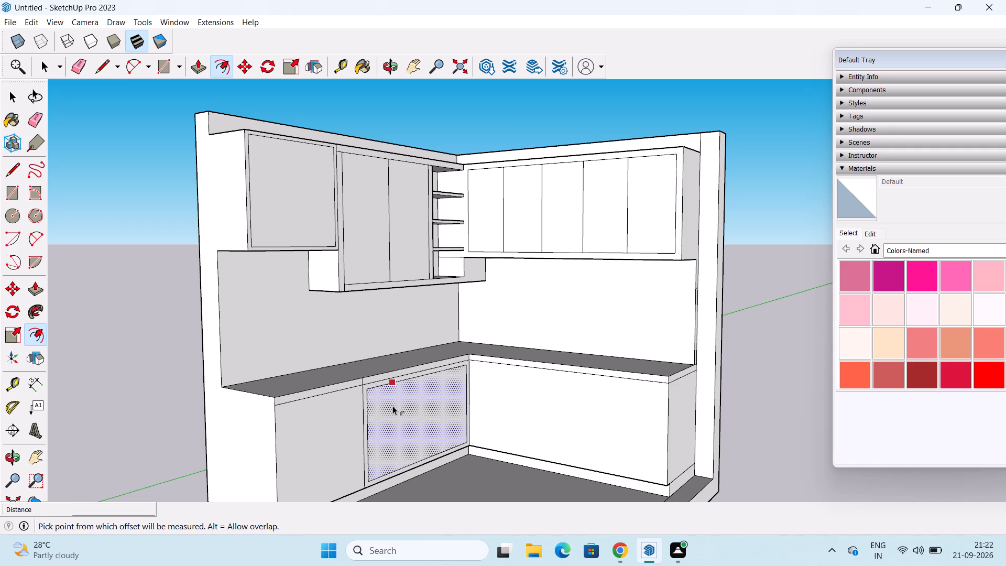
{"action": "key", "text": "space"}
{"action": "key", "text": "Escape"}
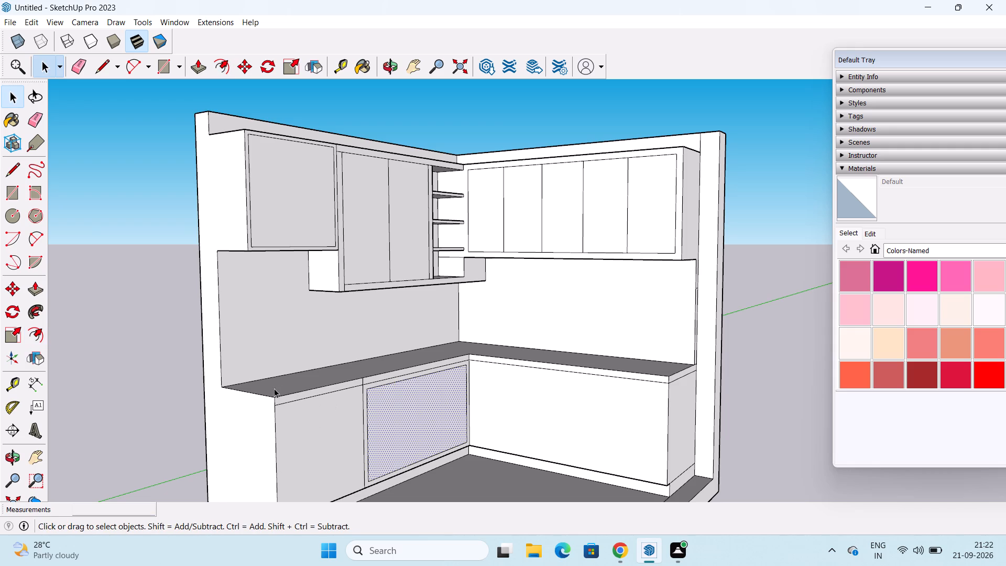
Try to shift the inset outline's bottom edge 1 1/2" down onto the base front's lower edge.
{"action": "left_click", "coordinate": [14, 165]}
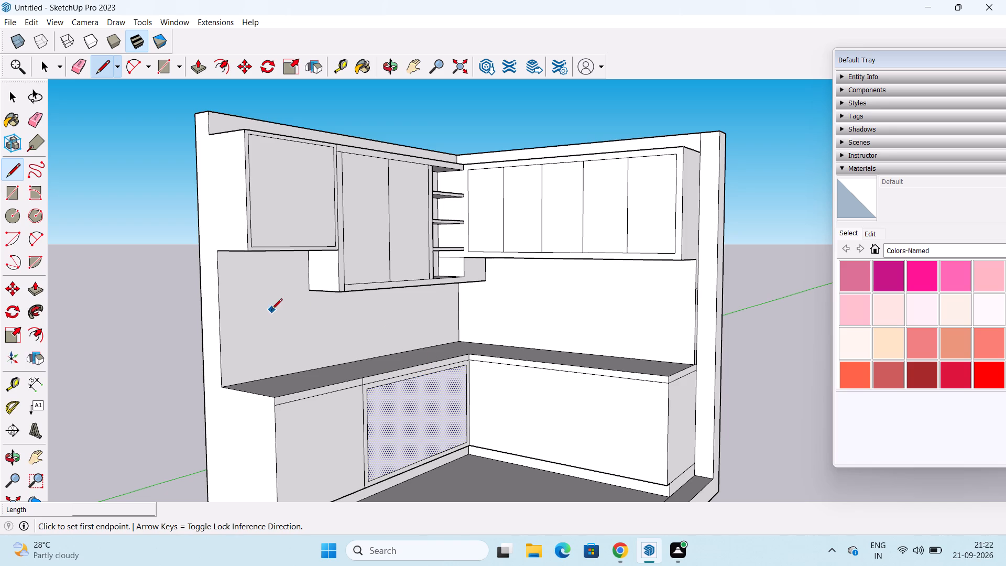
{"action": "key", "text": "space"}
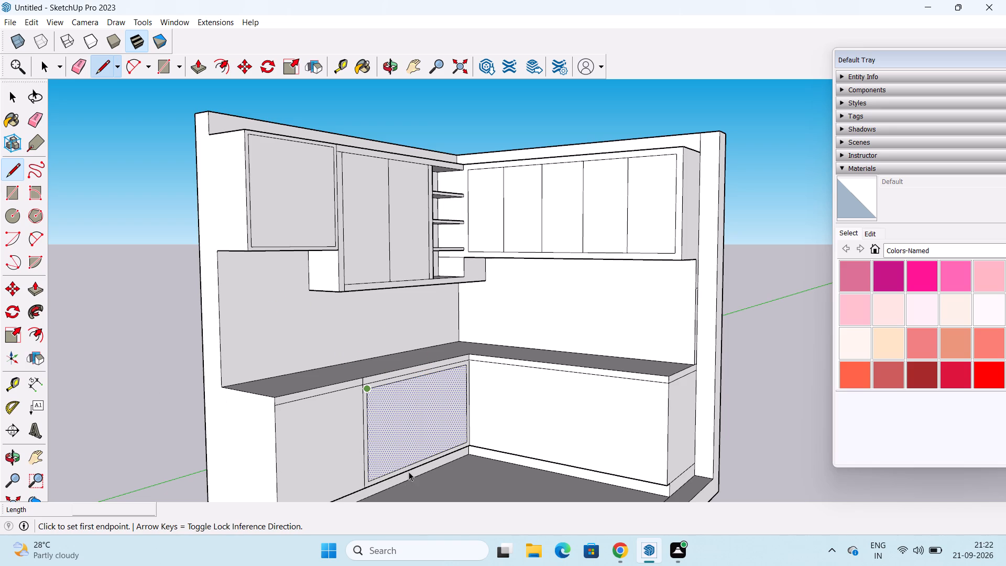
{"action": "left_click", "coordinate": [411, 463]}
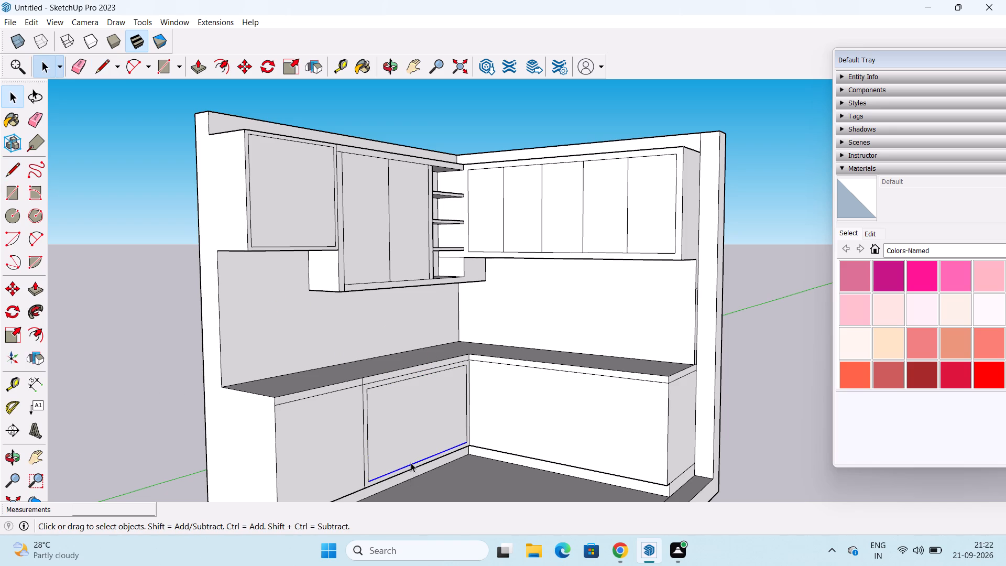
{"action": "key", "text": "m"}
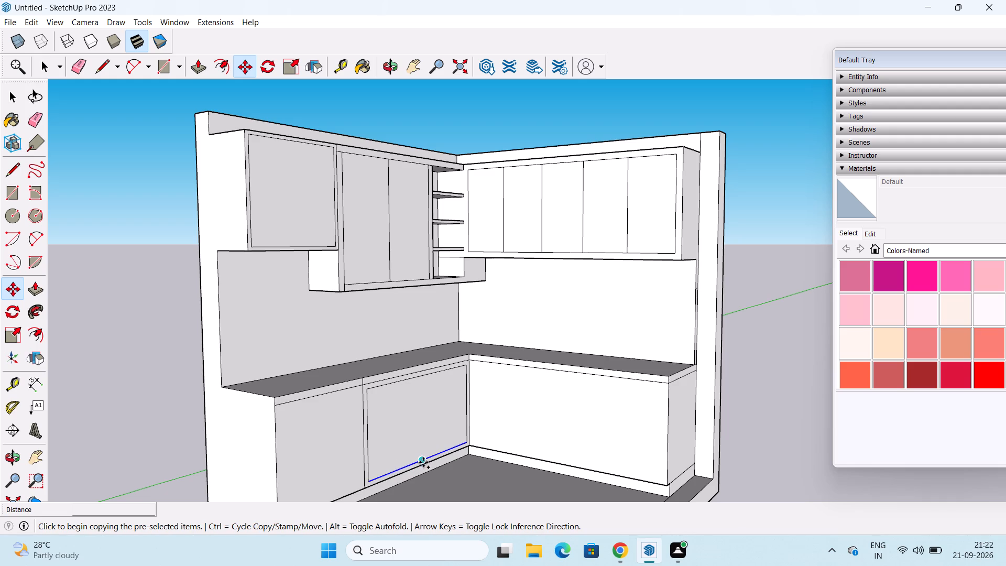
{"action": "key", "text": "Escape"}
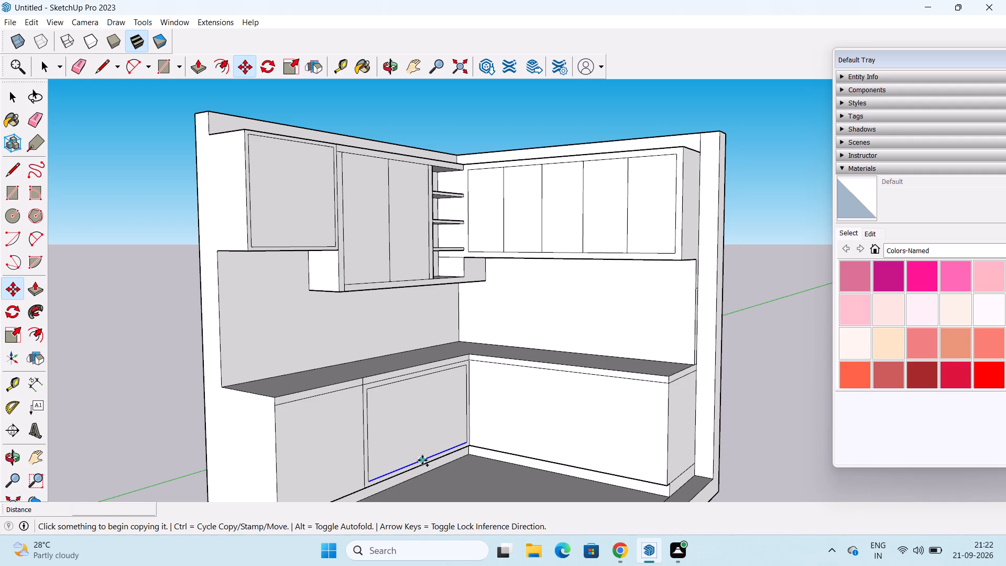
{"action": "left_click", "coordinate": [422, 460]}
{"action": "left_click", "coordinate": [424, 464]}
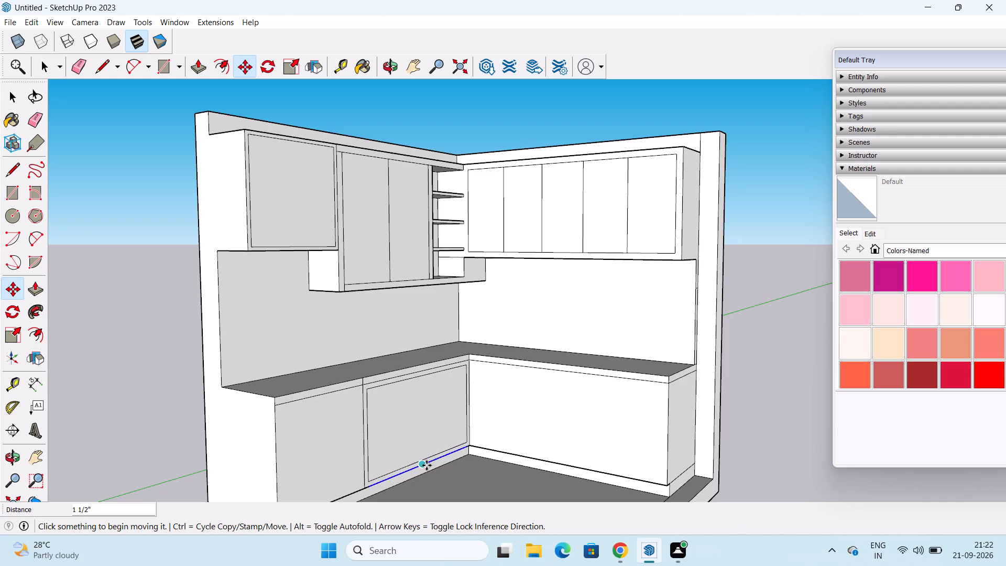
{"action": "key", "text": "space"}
Move the inset outline's bottom edge 1 1/2" down onto the lower edge of the base front under the tall unit.
{"action": "scroll", "coordinate": [427, 464], "scroll_direction": "up", "scroll_amount": 3}
{"action": "middle_click_drag", "start_coordinate": [427, 462], "coordinate": [359, 431]}
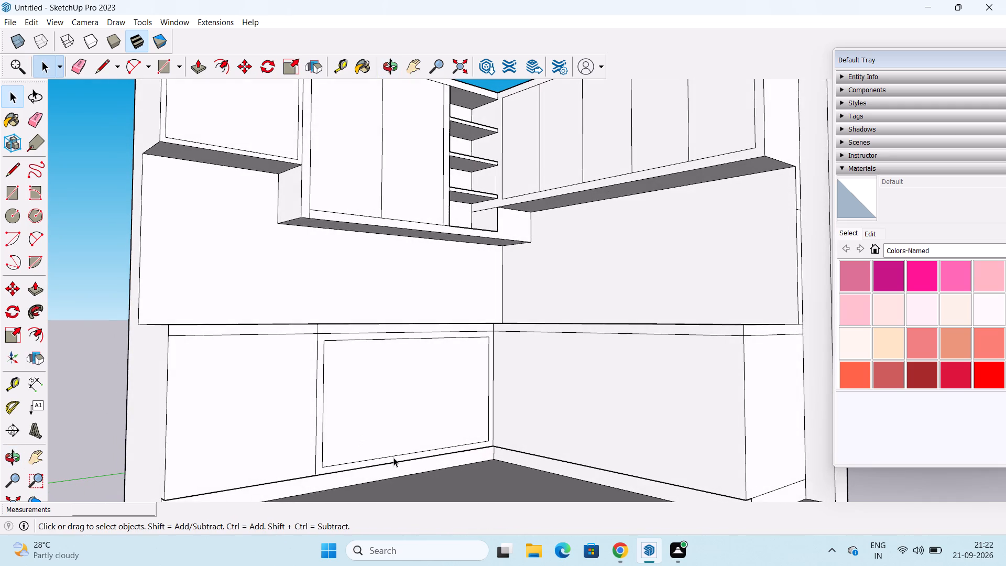
{"action": "left_click", "coordinate": [410, 452]}
{"action": "key", "text": "m"}
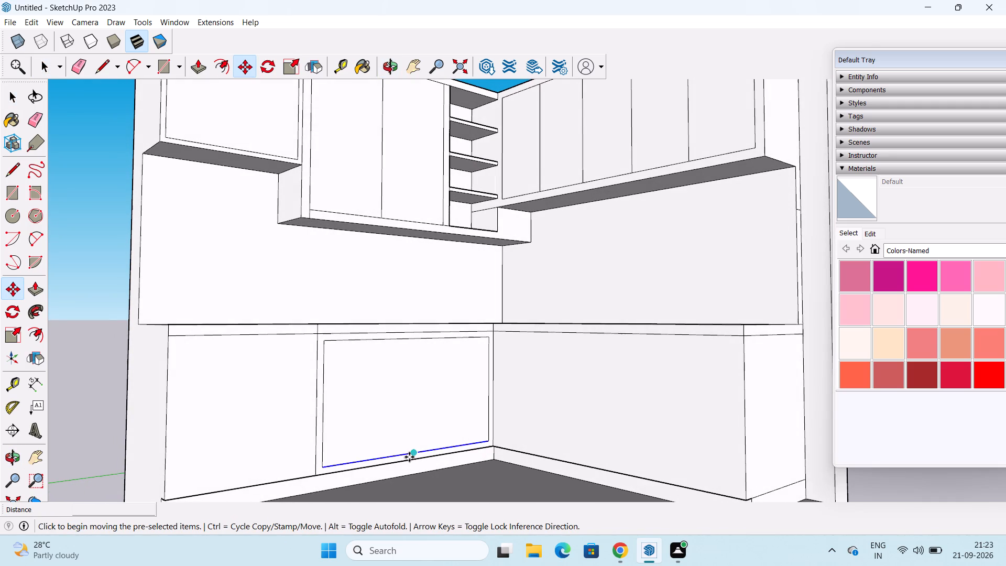
{"action": "left_click", "coordinate": [414, 453]}
{"action": "left_click", "coordinate": [414, 458]}
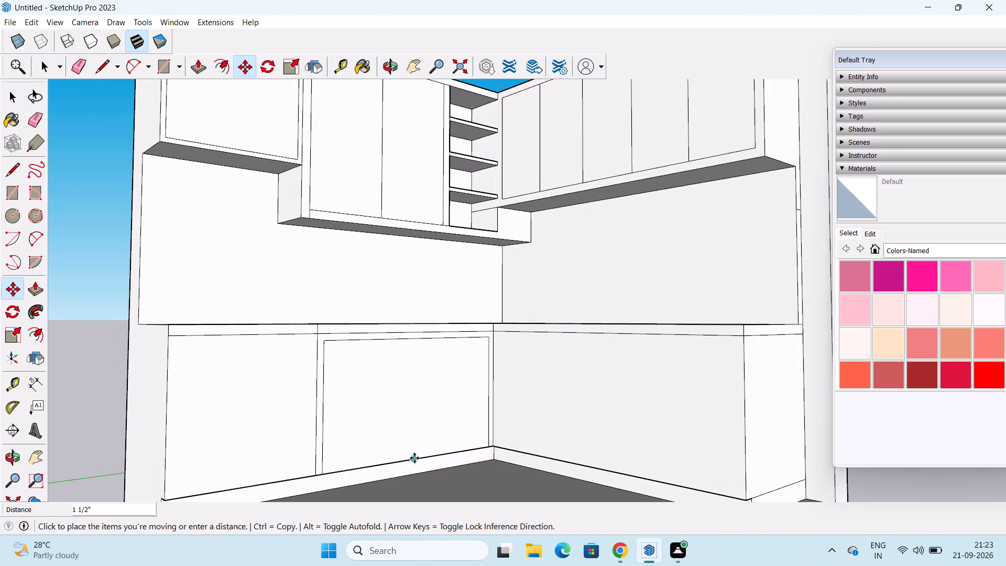
{"action": "scroll", "coordinate": [414, 458], "scroll_direction": "down", "scroll_amount": 2}
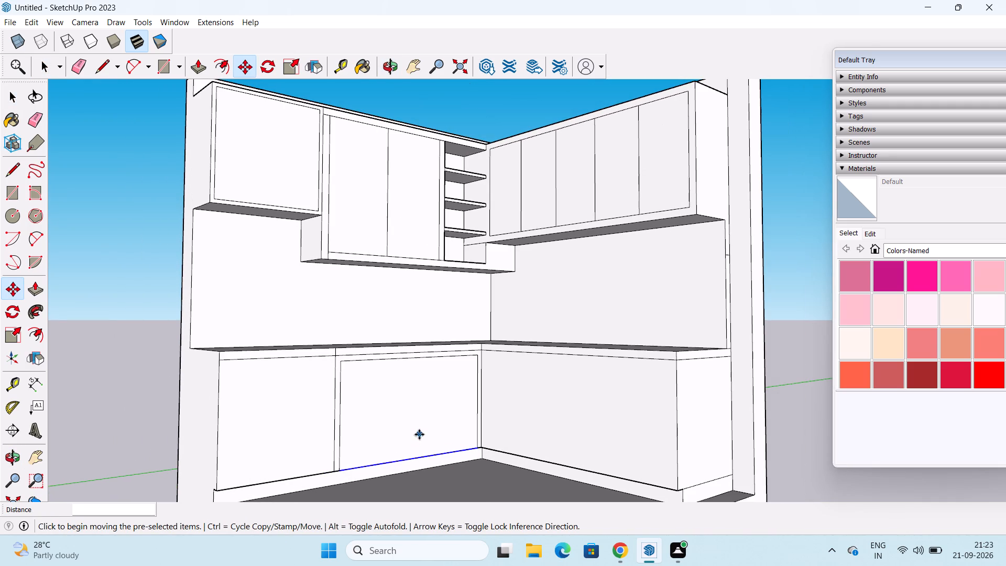
{"action": "middle_click_drag", "start_coordinate": [395, 403], "coordinate": [404, 413]}
{"action": "key", "text": "space"}
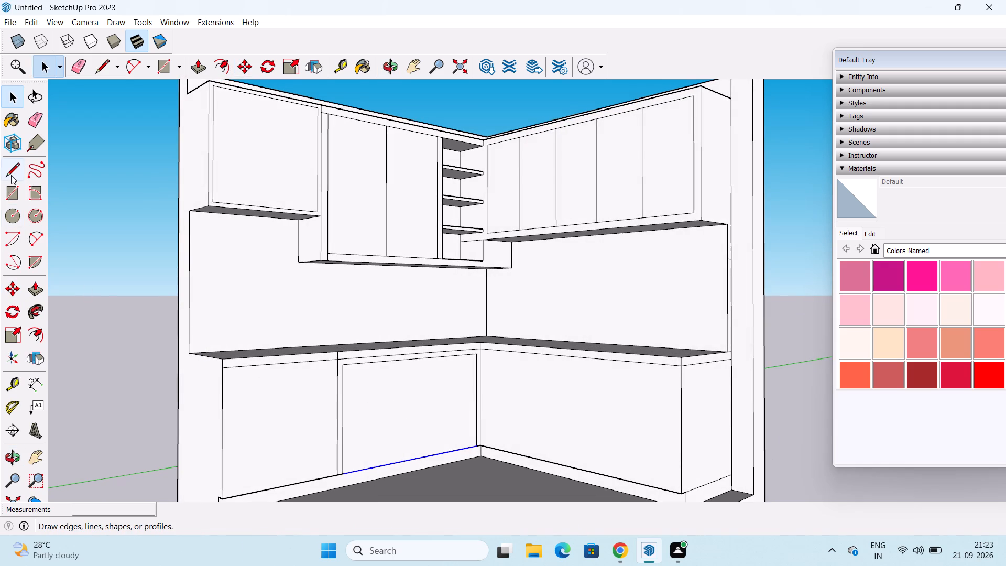
Draw a vertical 2' 4 1/2" line between the midpoints of the inset panel's top and bottom edges, splitting it into two doors.
{"action": "left_click", "coordinate": [11, 173]}
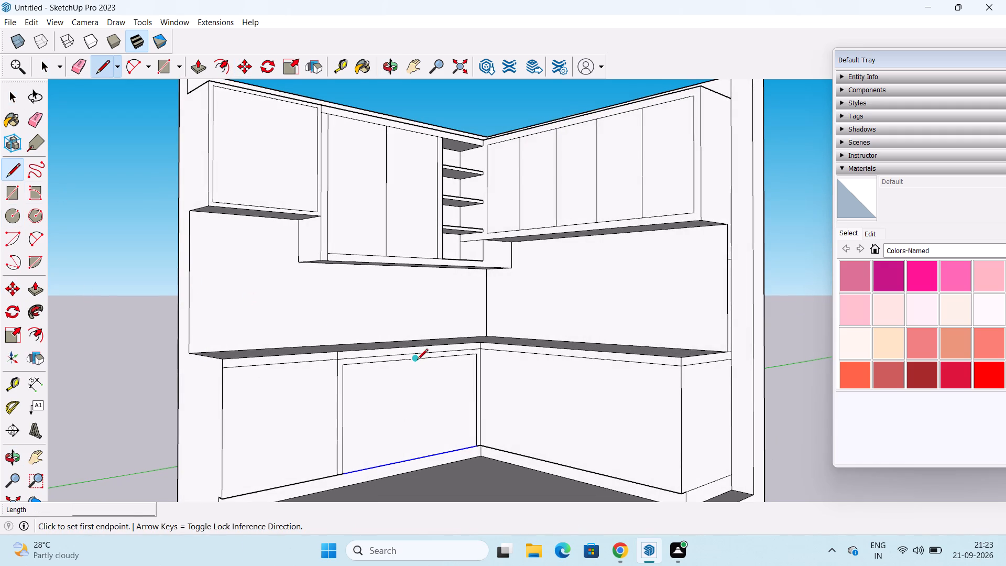
{"action": "left_click", "coordinate": [417, 360]}
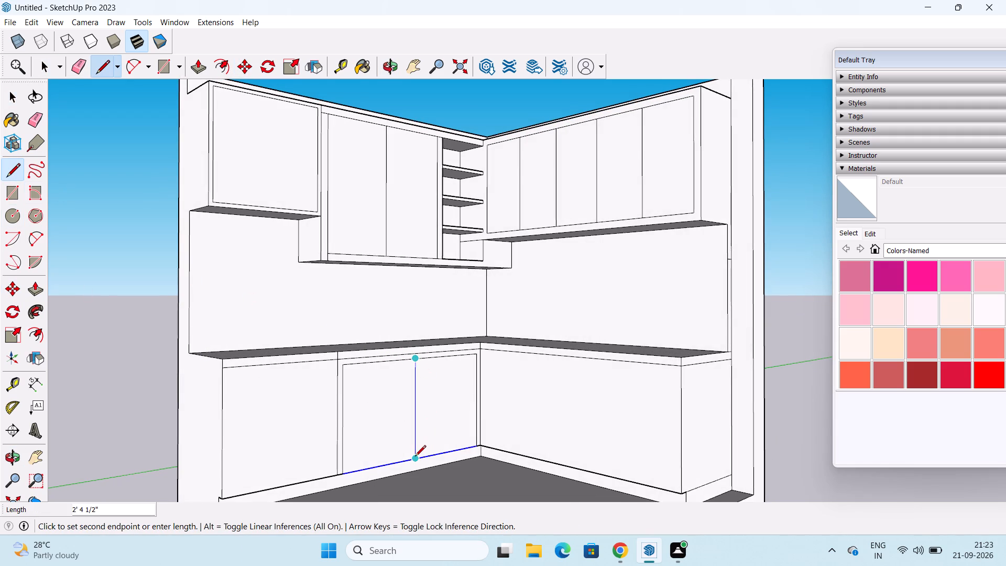
{"action": "left_click", "coordinate": [415, 457]}
{"action": "key", "text": "space"}
Offset the outline of the undivided base front on the adjoining wall inward by 1.5".
{"action": "middle_click_drag", "start_coordinate": [463, 415], "coordinate": [573, 416]}
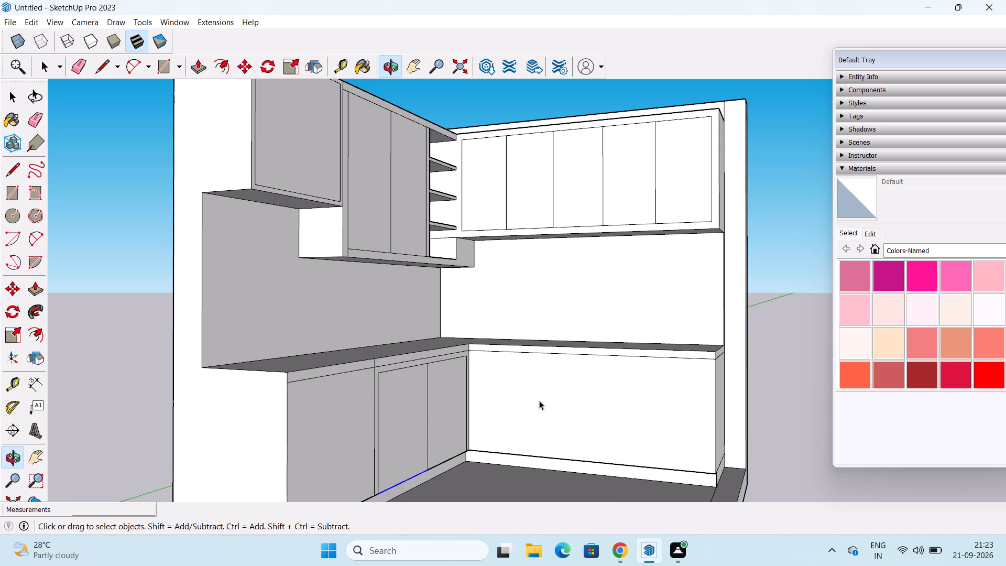
{"action": "scroll", "coordinate": [497, 388], "scroll_direction": "up", "scroll_amount": 2}
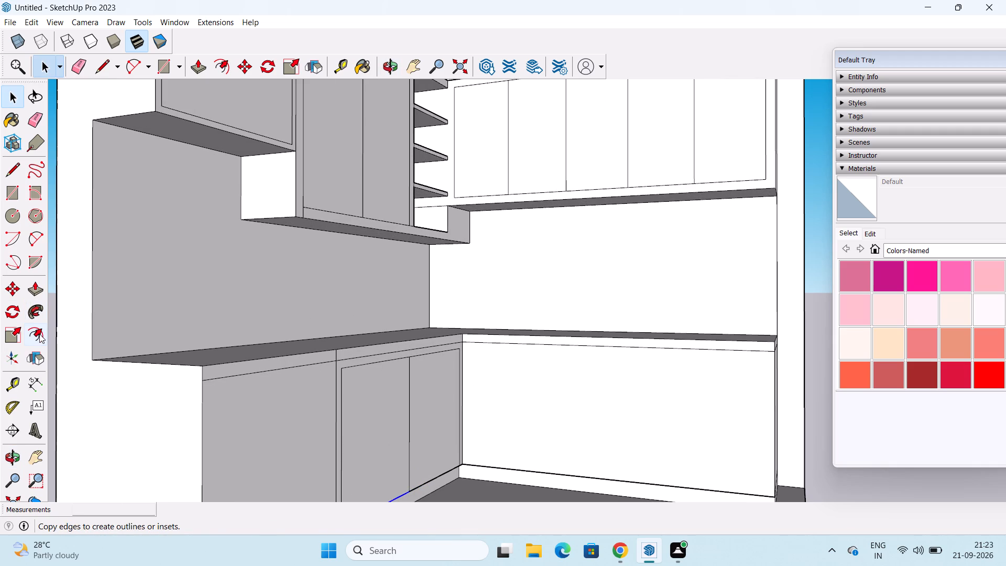
{"action": "left_click", "coordinate": [39, 334]}
{"action": "left_click", "coordinate": [517, 364]}
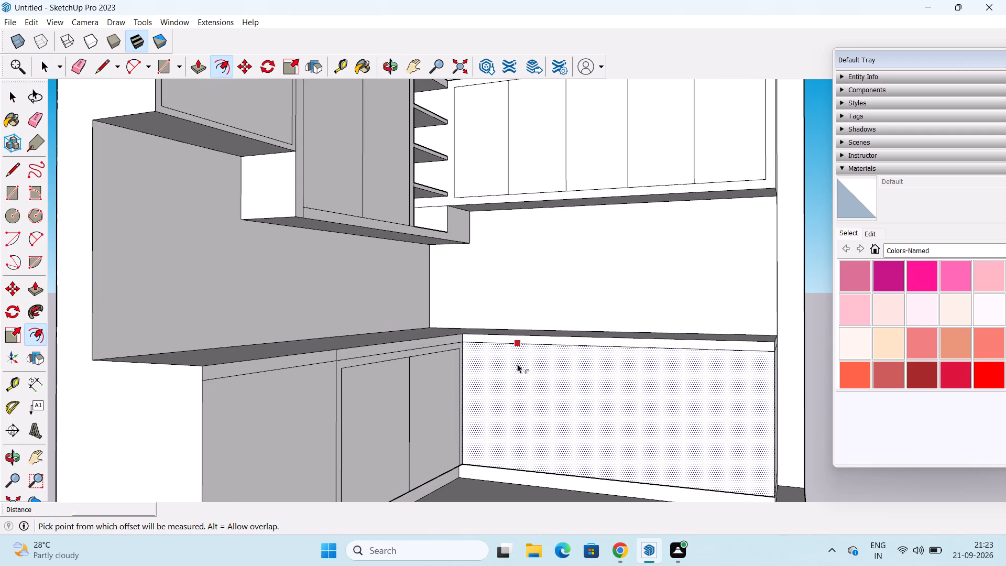
{"action": "type", "text": "1.5\""}
{"action": "key", "text": "Return"}
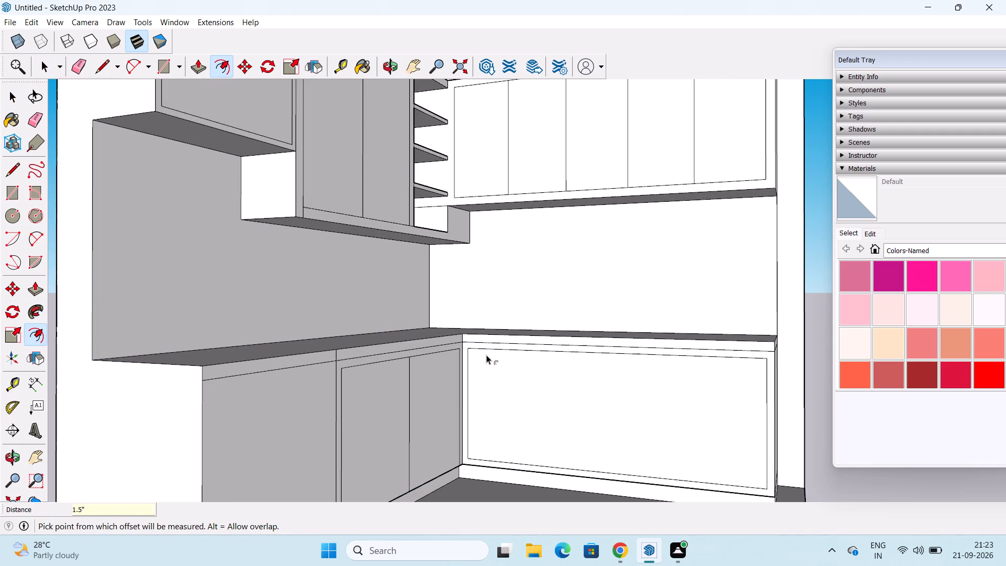
{"action": "key", "text": "space"}
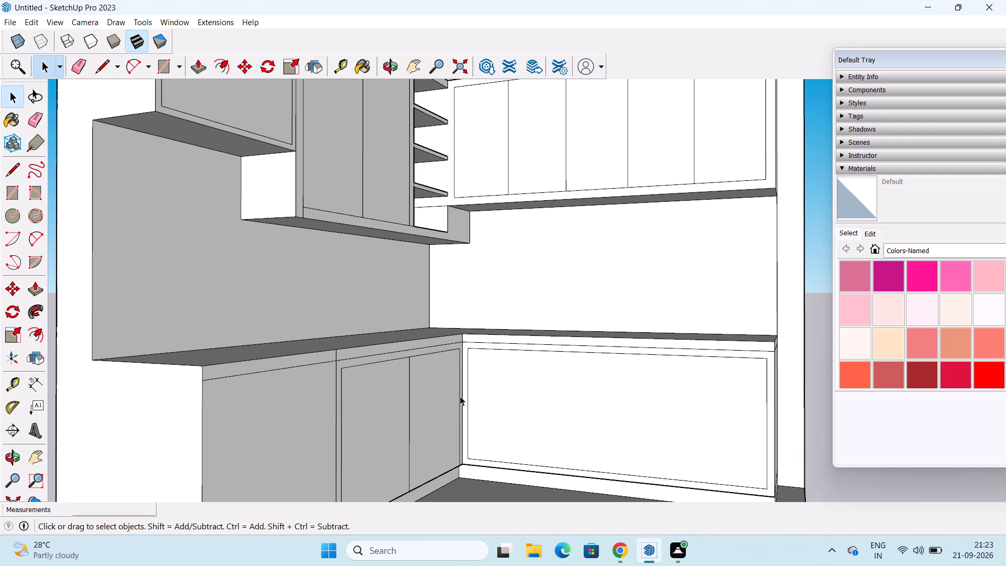
Move the bottom edge of the adjoining front's inset outline 1 1/2" down onto the front's lower edge.
{"action": "left_click", "coordinate": [597, 470]}
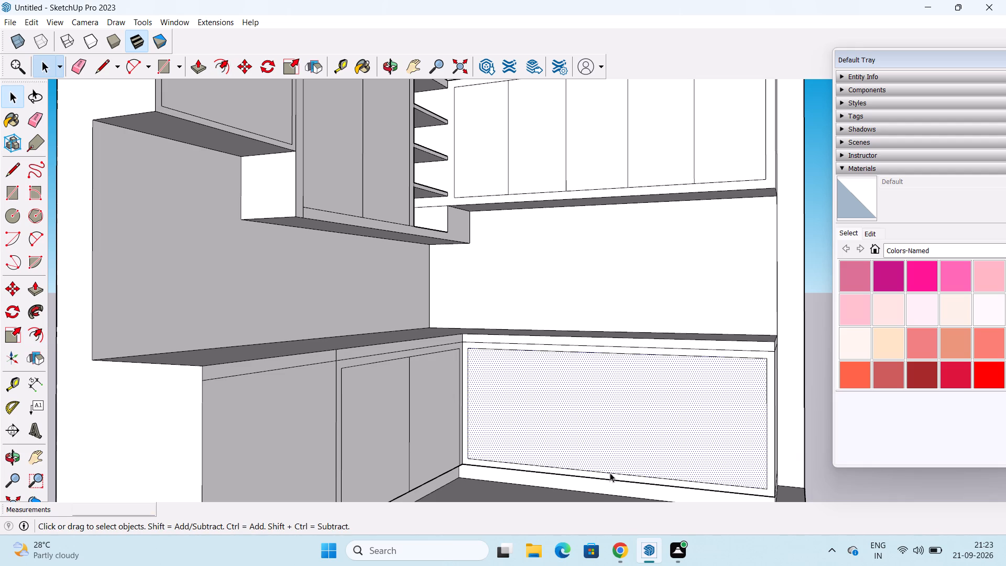
{"action": "left_click", "coordinate": [614, 471]}
{"action": "left_click", "coordinate": [619, 473]}
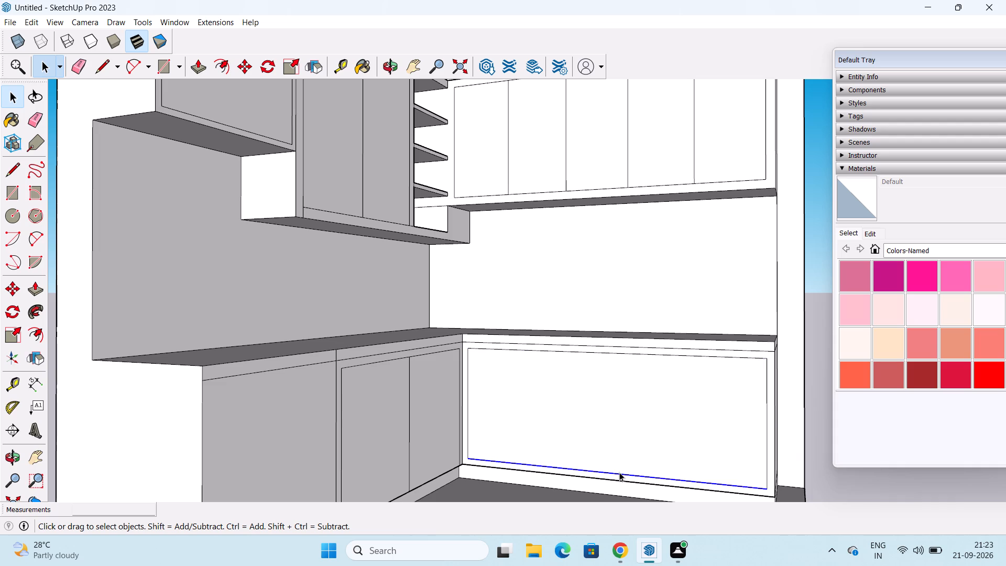
{"action": "key", "text": "m"}
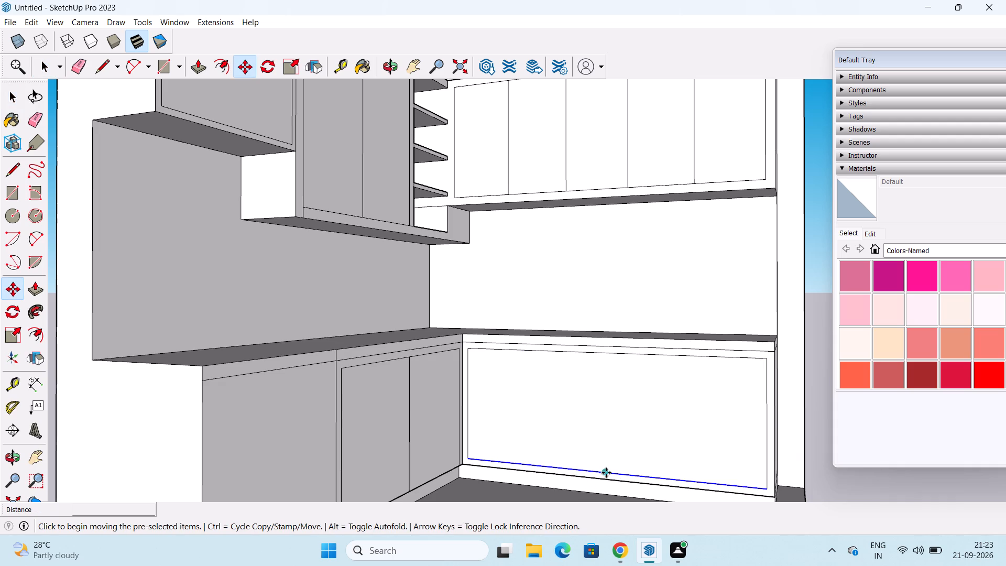
{"action": "left_click", "coordinate": [607, 473]}
{"action": "left_click", "coordinate": [608, 477]}
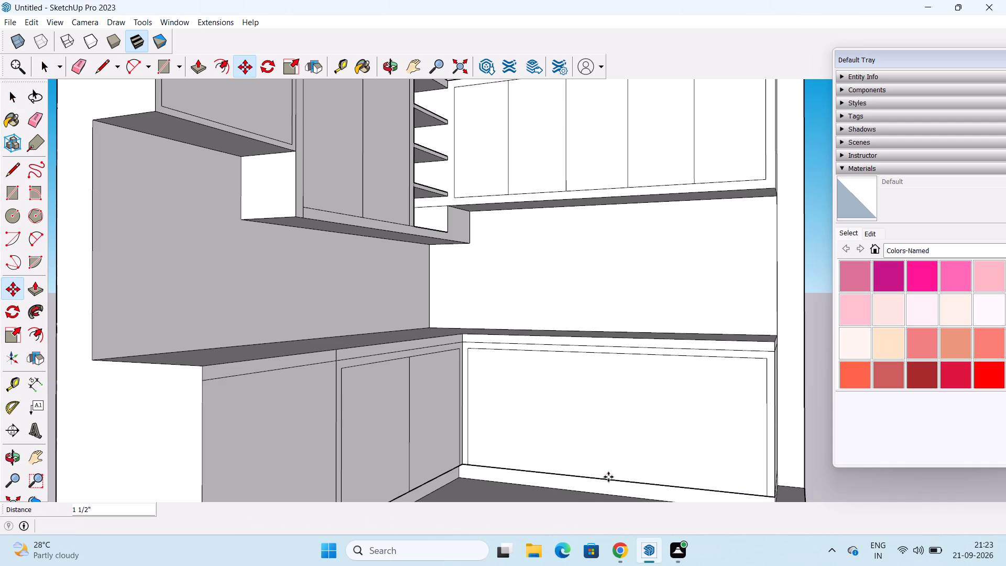
{"action": "key", "text": "space"}
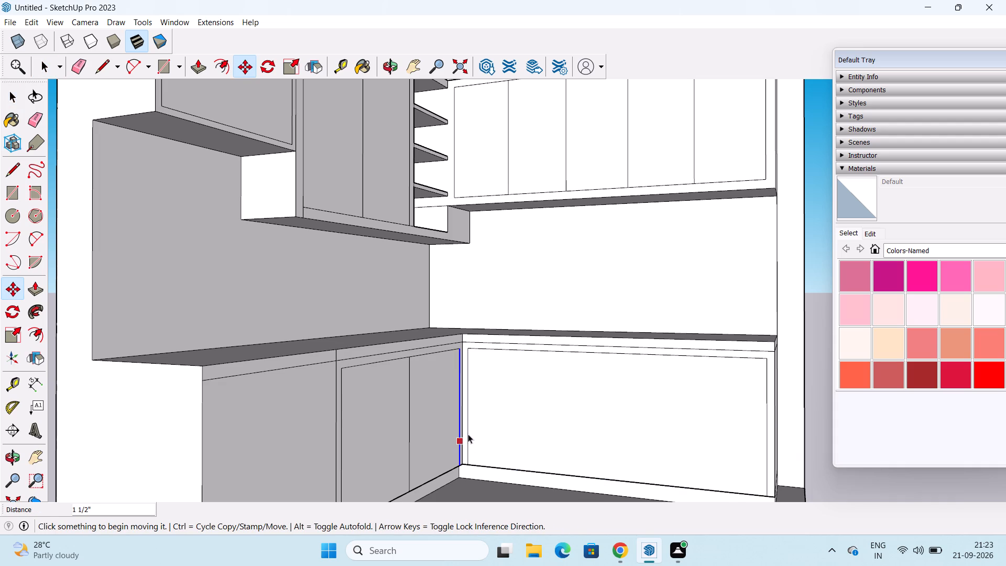
Copy the inset's vertical edge near the corner 5' 9" to its opposite side and divide the span by 4 for equal doors.
{"action": "left_click", "coordinate": [468, 434]}
{"action": "key", "text": "m"}
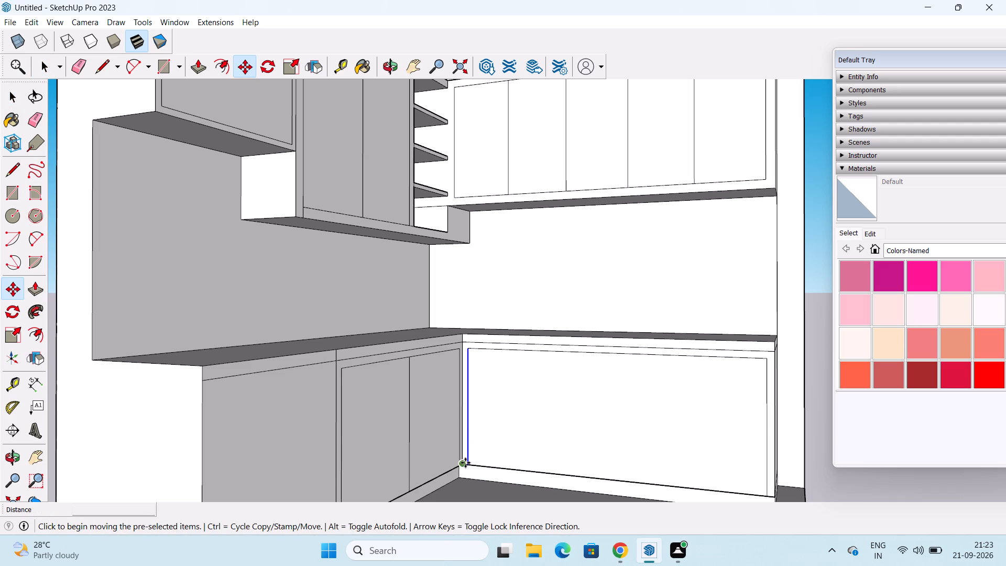
{"action": "left_click", "coordinate": [468, 463]}
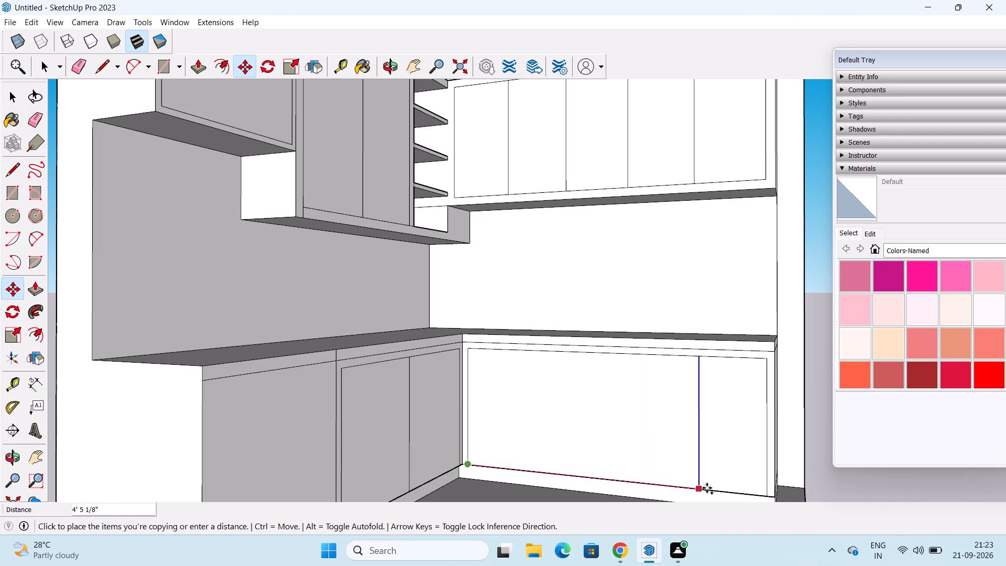
{"action": "left_click", "coordinate": [761, 494]}
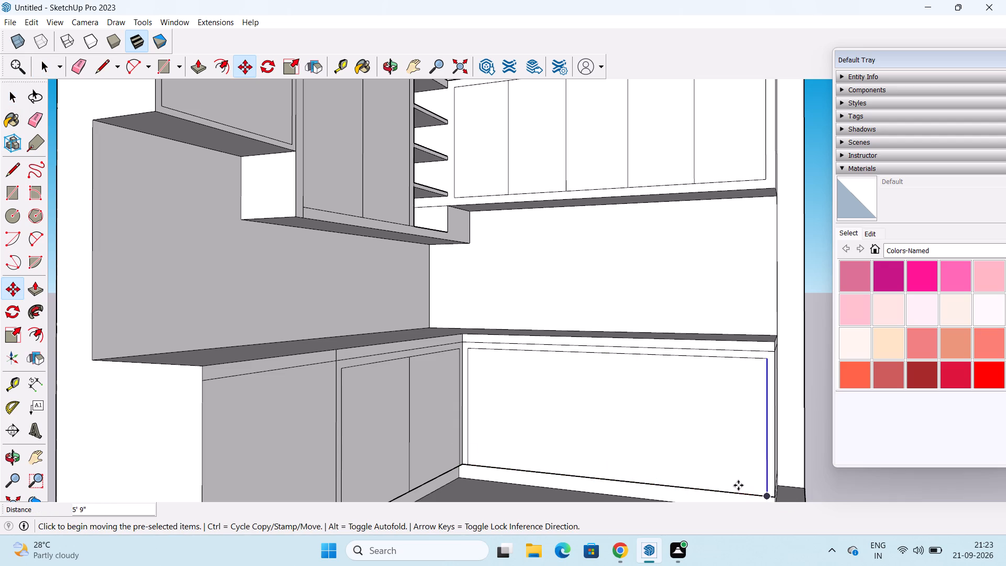
{"action": "key", "text": "slash"}
{"action": "key", "text": "4"}
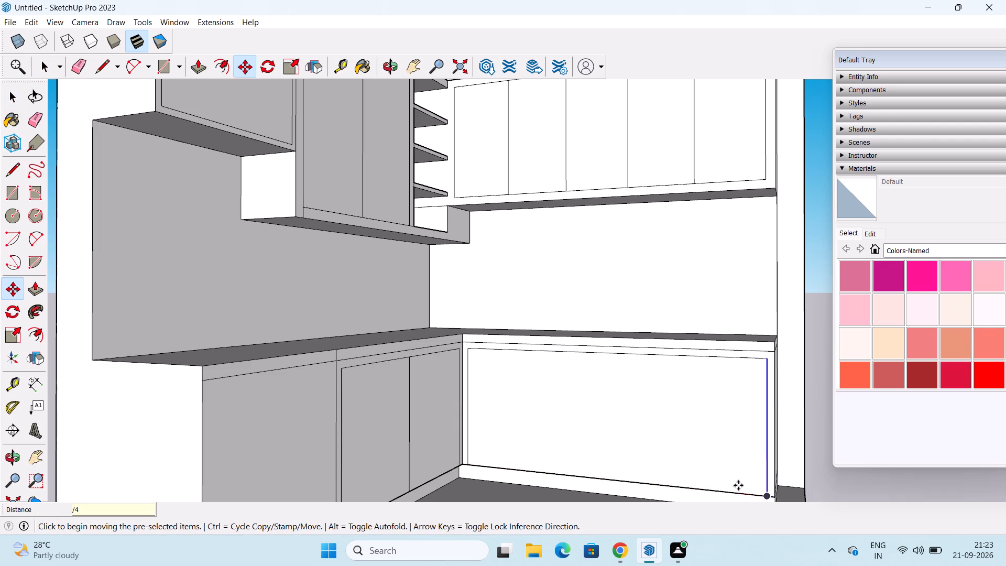
{"action": "key", "text": "Return"}
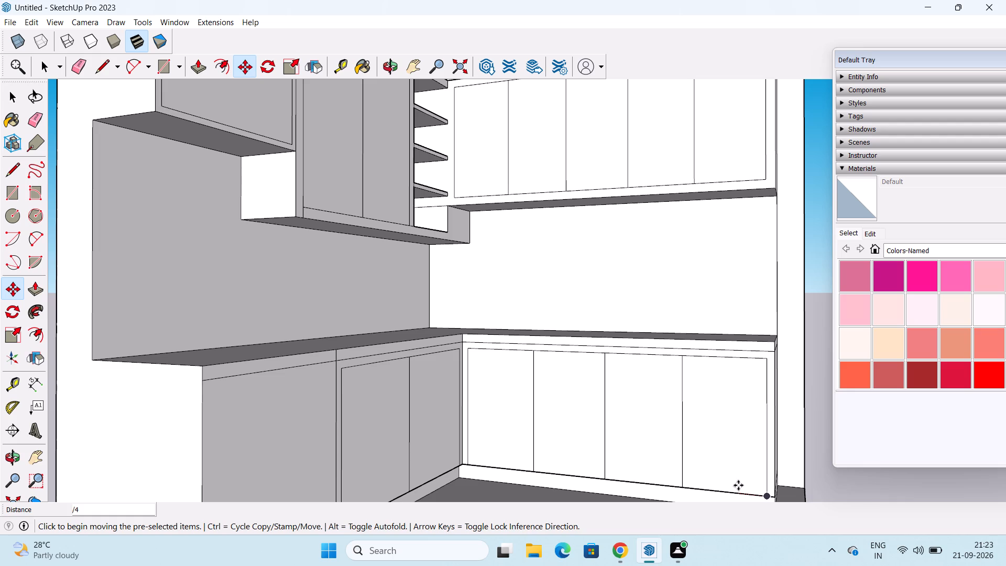
{"action": "key", "text": "space"}
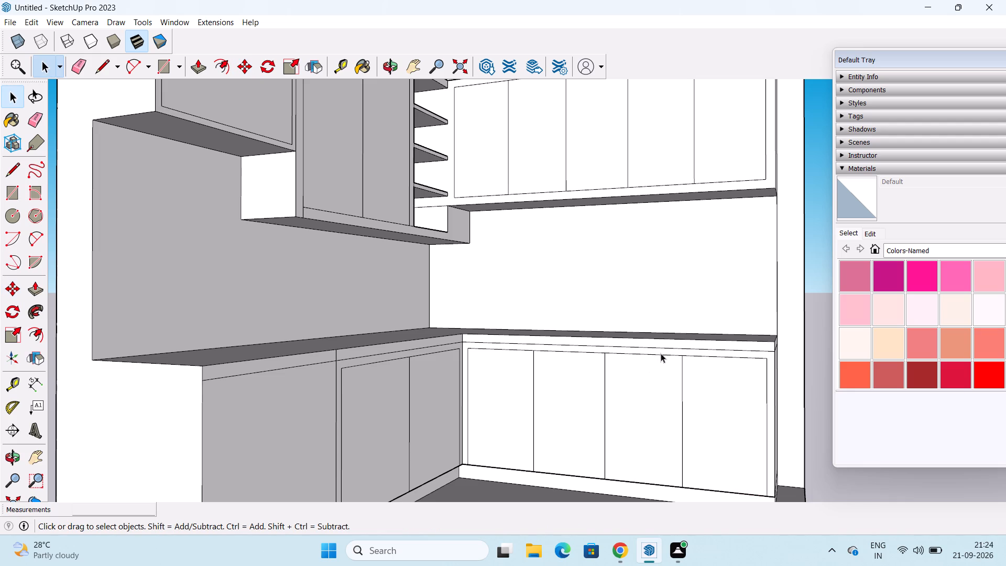
Copy the third base door's top edge down 2' 4 1/2" to its bottom and divide by 3 for equal drawer fronts.
{"action": "left_click", "coordinate": [652, 354]}
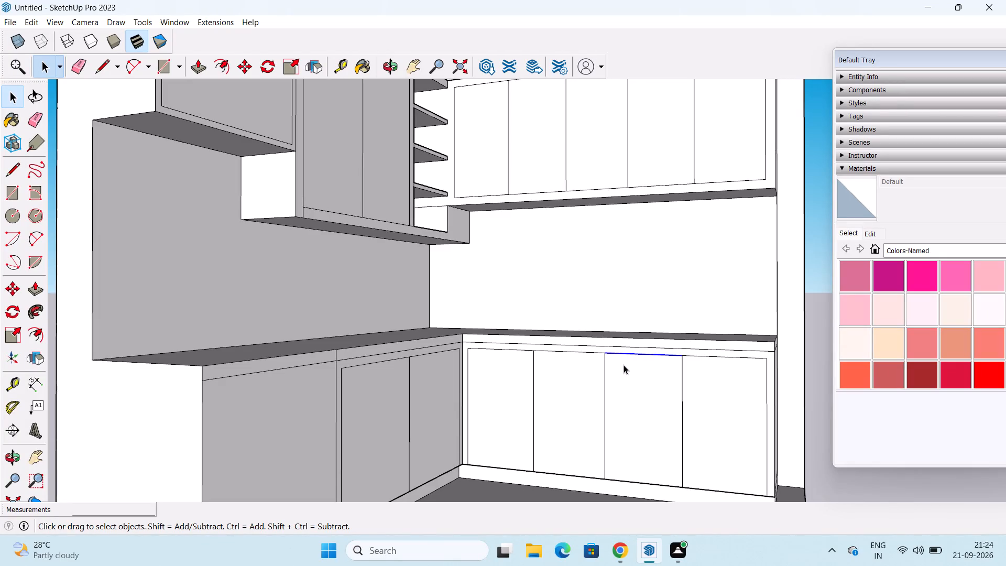
{"action": "key", "text": "m"}
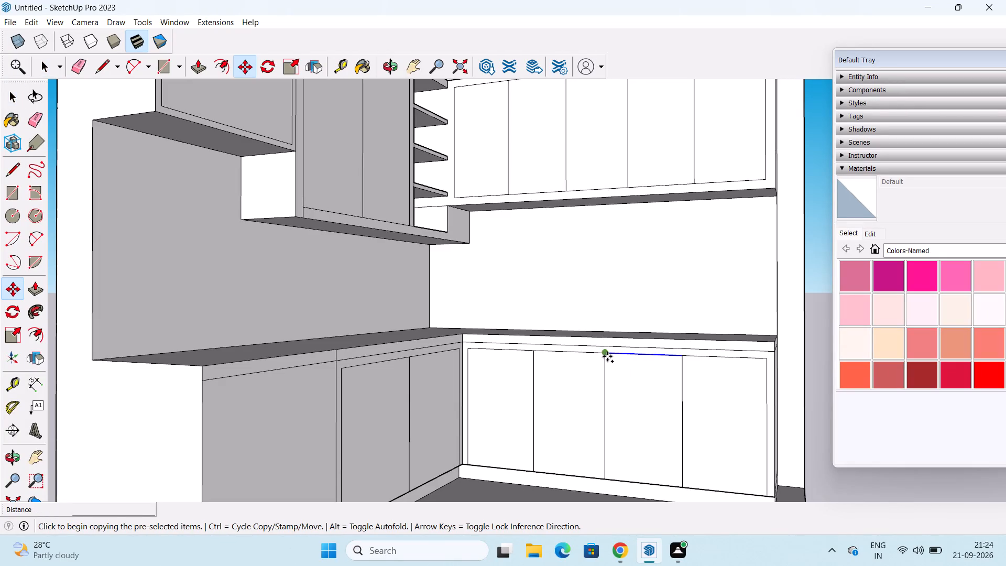
{"action": "left_click", "coordinate": [607, 356]}
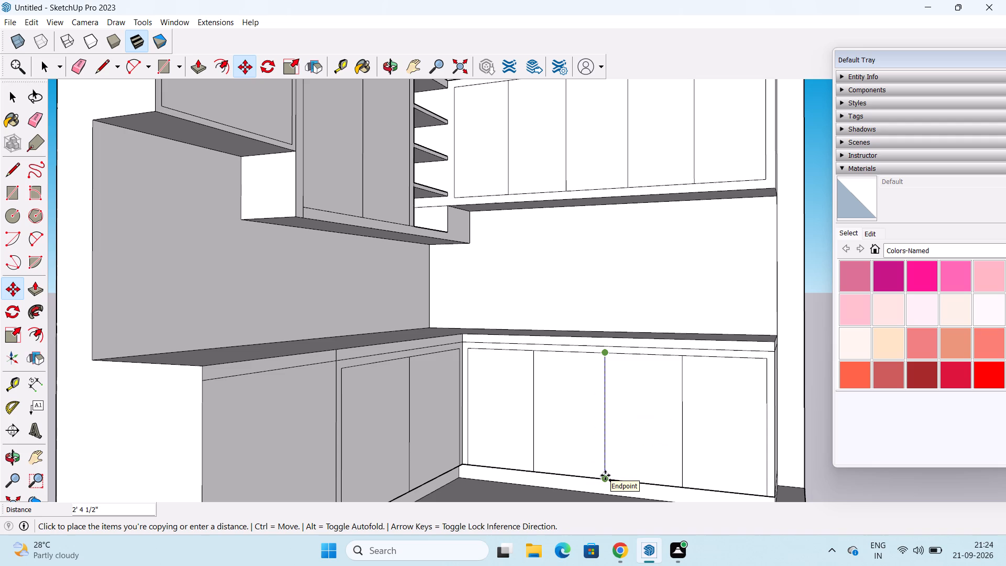
{"action": "left_click", "coordinate": [605, 475]}
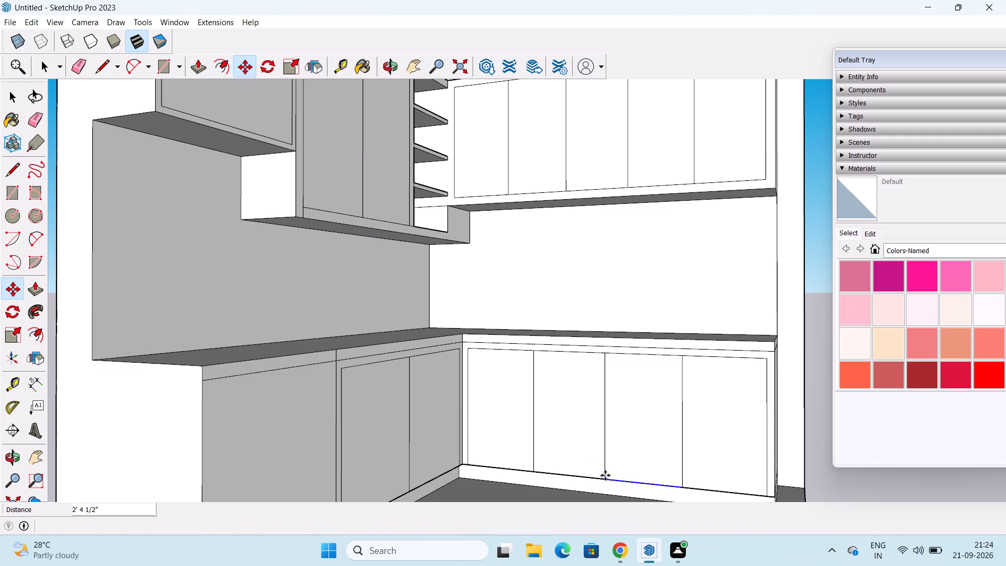
{"action": "type", "text": "/3"}
{"action": "key", "text": "Return"}
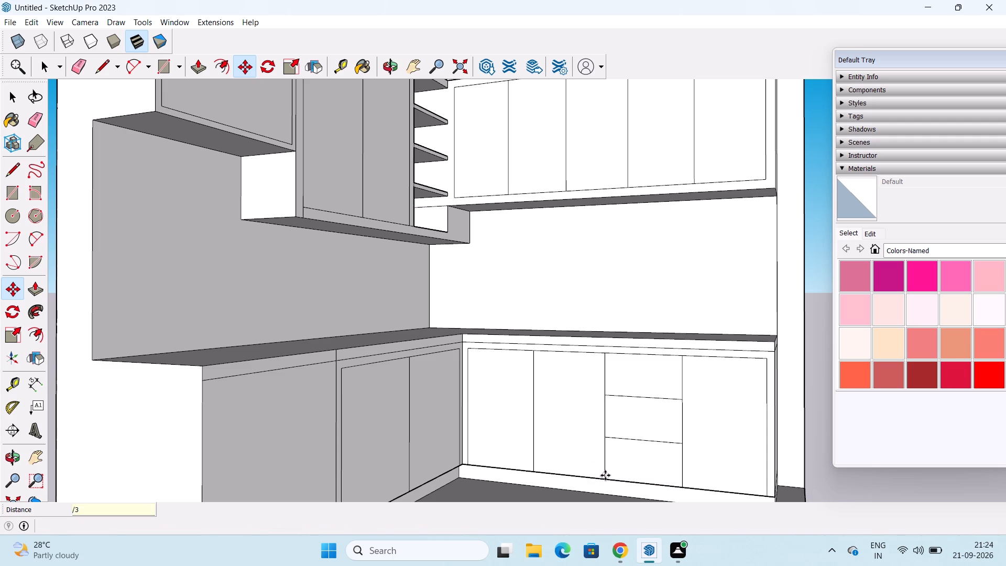
{"action": "key", "text": "space"}
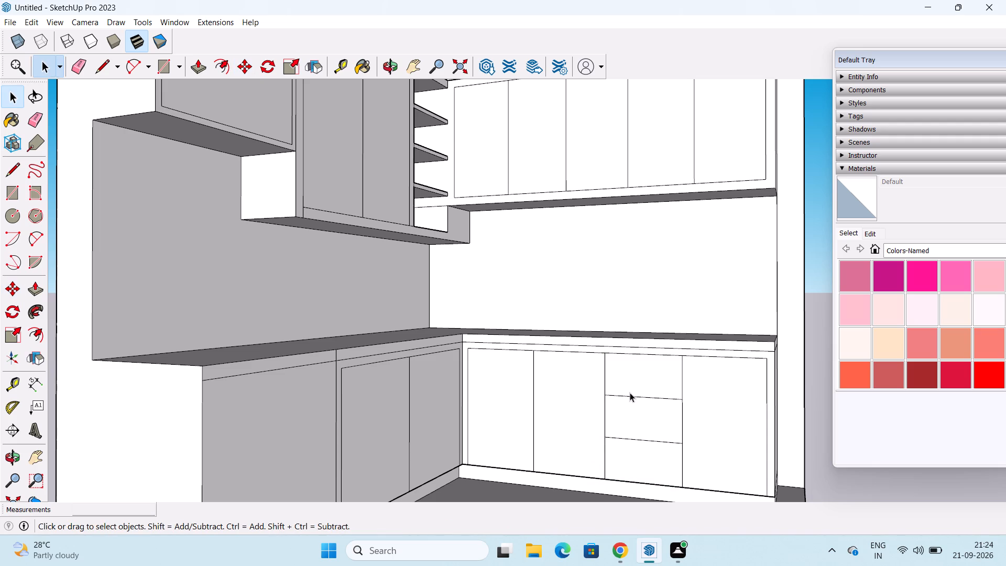
Draw a 2' 4" line at floor level and an 8" line at countertop level to the wall's outer edge, bounding the undivided base unit's end.
{"action": "scroll", "coordinate": [630, 393], "scroll_direction": "down", "scroll_amount": 3}
{"action": "middle_click_drag", "start_coordinate": [628, 373], "coordinate": [499, 370]}
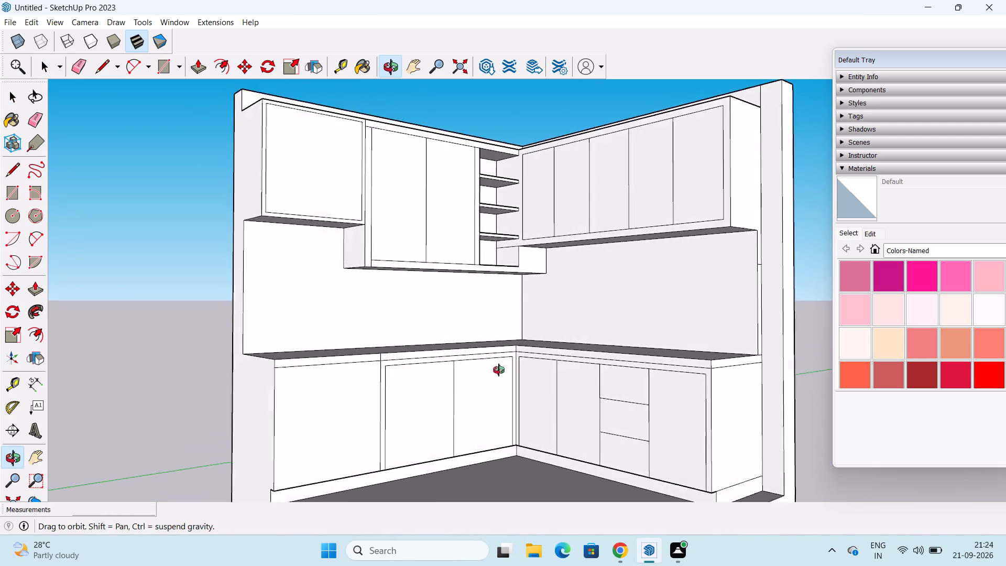
{"action": "middle_click_drag", "start_coordinate": [499, 370], "coordinate": [488, 386]}
{"action": "scroll", "coordinate": [488, 386], "scroll_direction": "down", "scroll_amount": 2}
{"action": "left_click", "coordinate": [11, 176]}
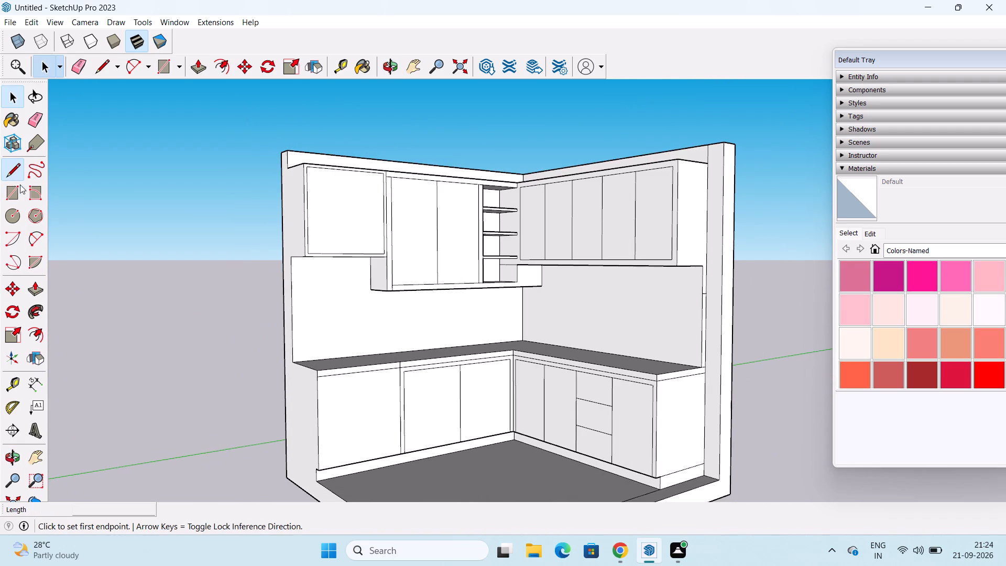
{"action": "middle_click_drag", "start_coordinate": [297, 443], "coordinate": [373, 429]}
{"action": "scroll", "coordinate": [373, 420], "scroll_direction": "down", "scroll_amount": 2}
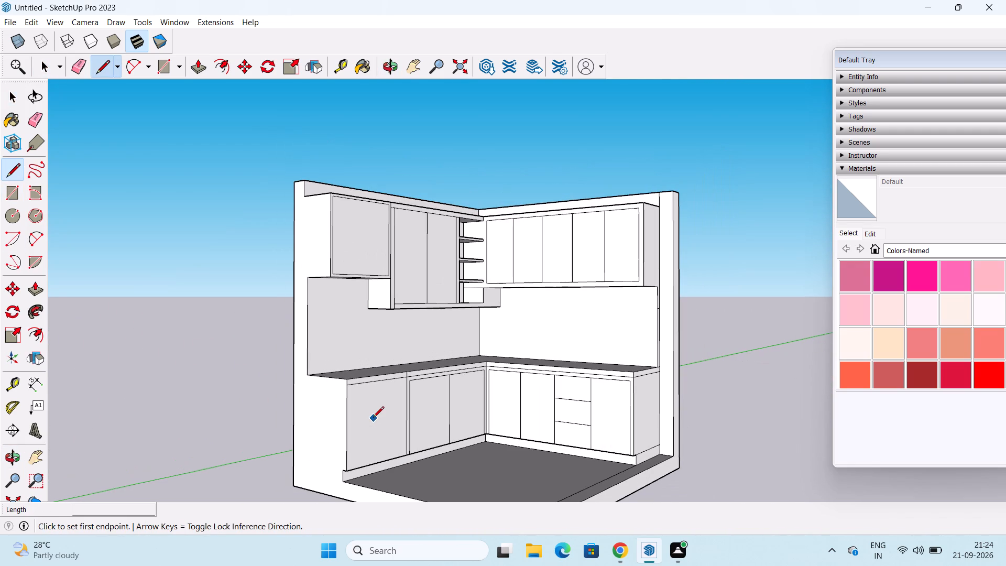
{"action": "left_click", "coordinate": [344, 484]}
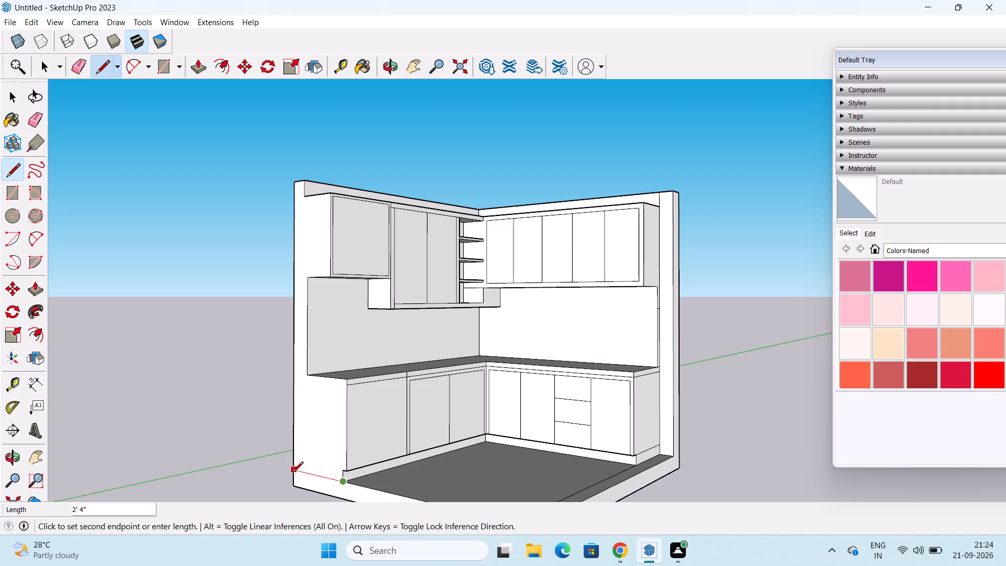
{"action": "left_click", "coordinate": [292, 473]}
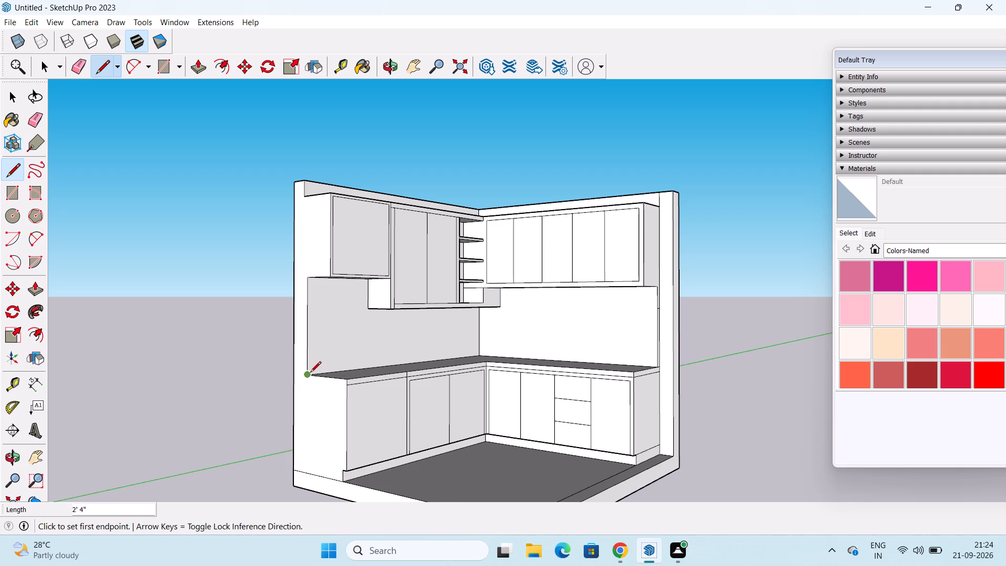
{"action": "left_click", "coordinate": [310, 374]}
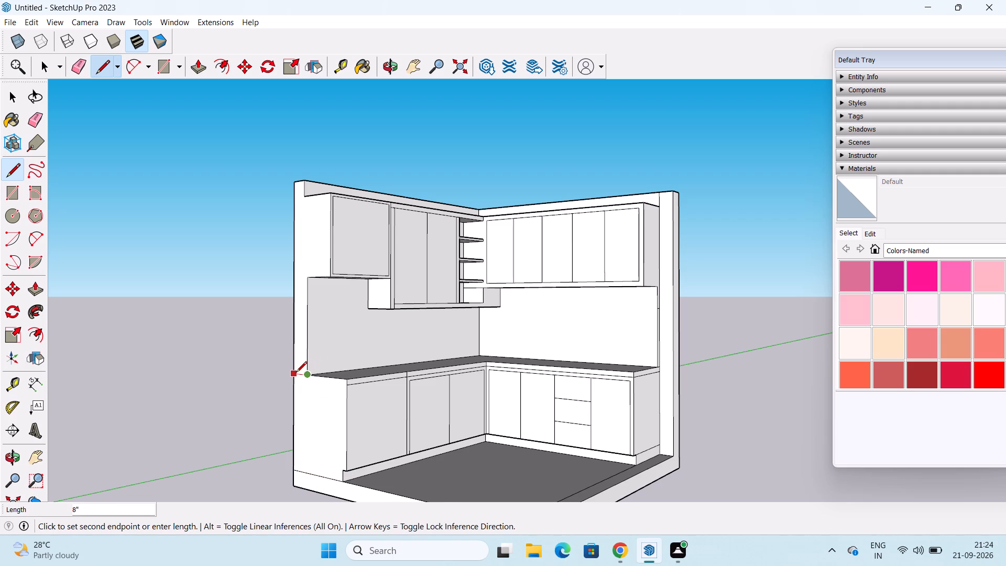
{"action": "left_click", "coordinate": [296, 373]}
{"action": "key", "text": "space"}
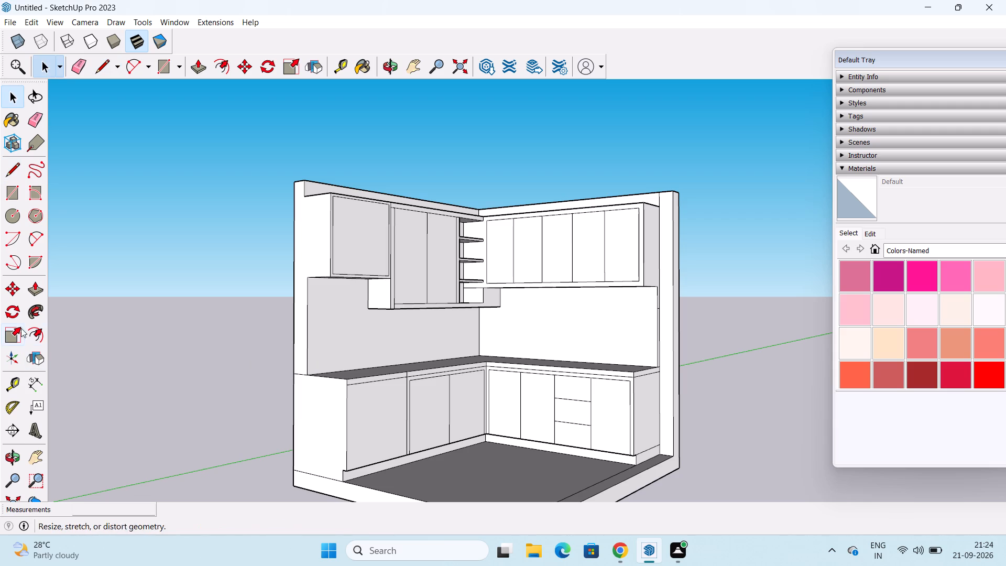
Push the bounded end face of the undivided base unit inward about 2' 4 13/16" toward the two-door unit.
{"action": "left_click", "coordinate": [35, 290]}
{"action": "left_click", "coordinate": [318, 430]}
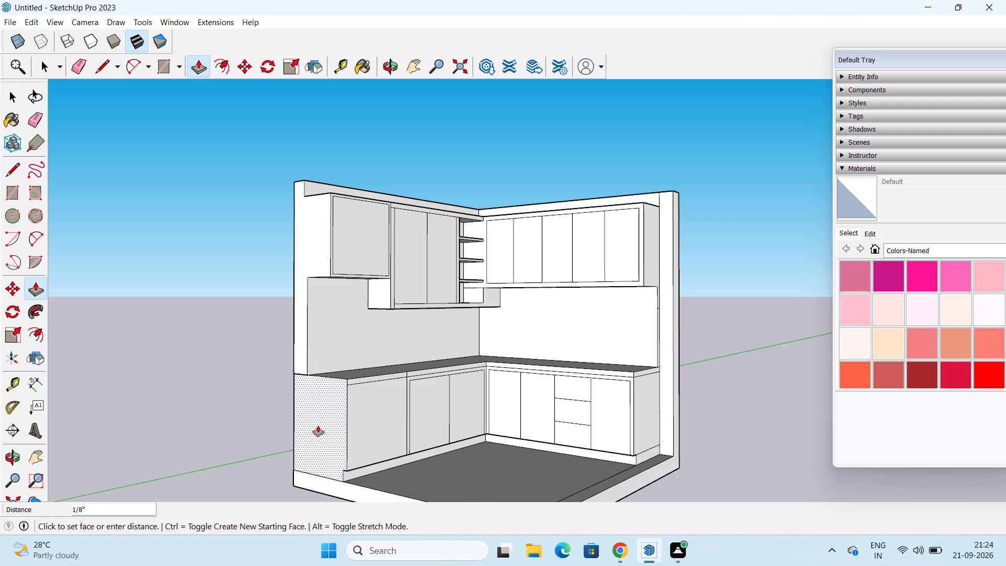
{"action": "left_click", "coordinate": [319, 402]}
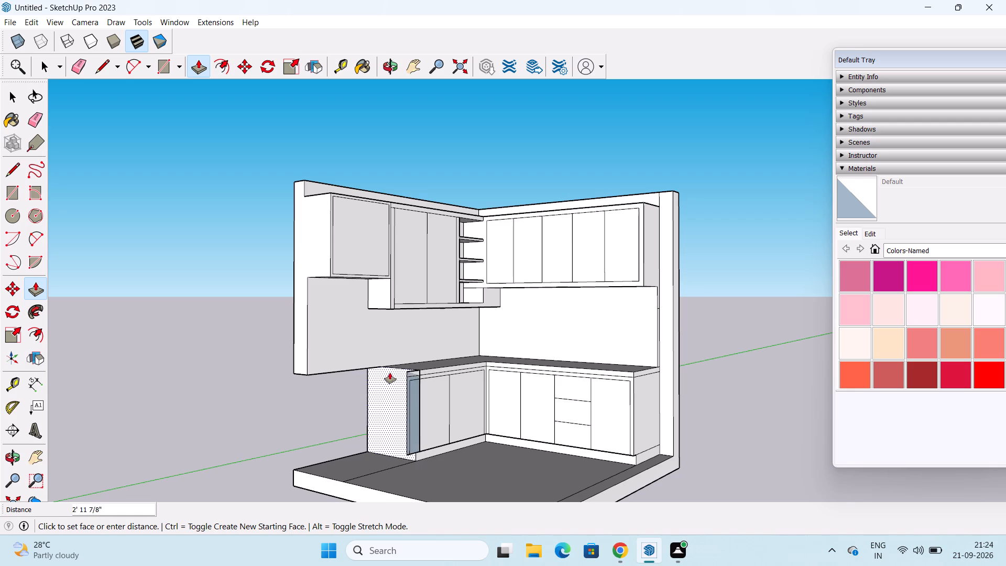
{"action": "scroll", "coordinate": [377, 375], "scroll_direction": "up", "scroll_amount": 3}
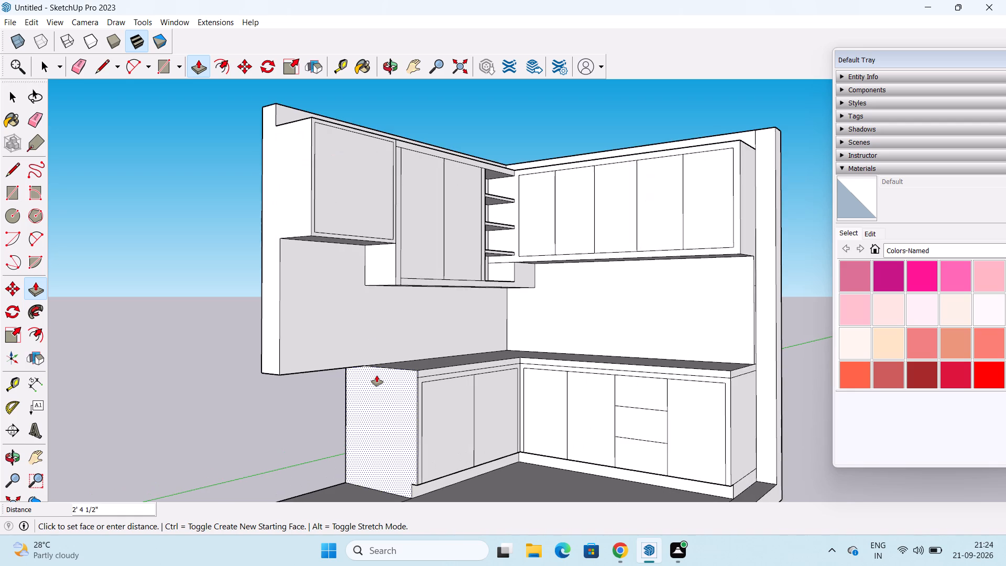
{"action": "middle_click_drag", "start_coordinate": [377, 375], "coordinate": [307, 386]}
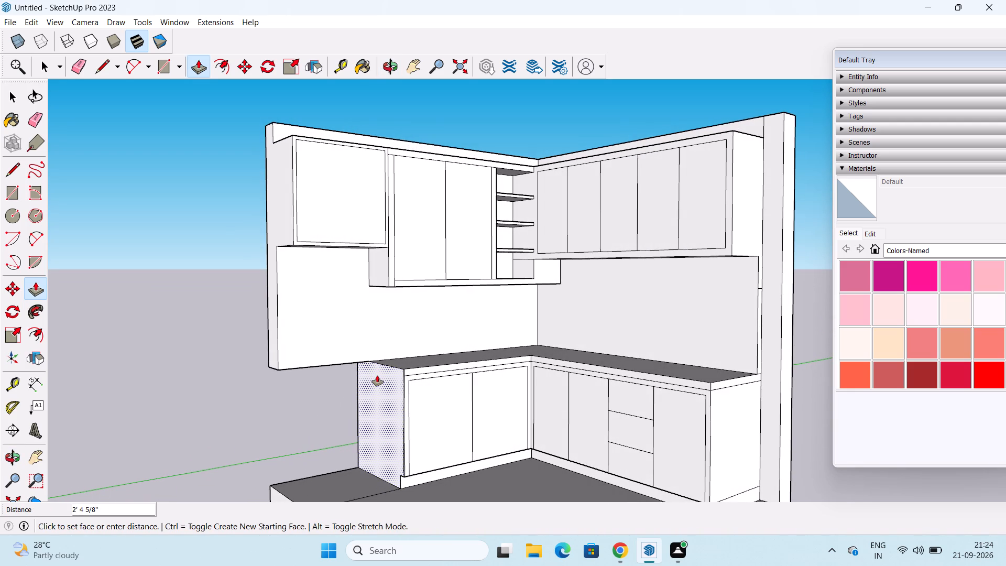
{"action": "left_click", "coordinate": [378, 375]}
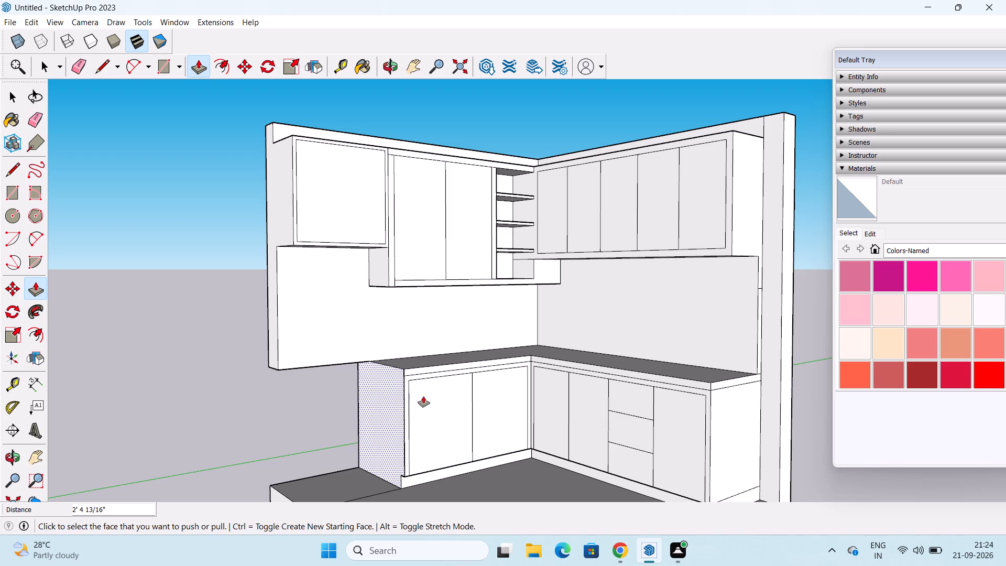
Push the recessed end face about 1/8" further to align with the top corner of the two-door unit's front.
{"action": "scroll", "coordinate": [420, 396], "scroll_direction": "up", "scroll_amount": 3}
{"action": "middle_click_drag", "start_coordinate": [410, 413], "coordinate": [303, 389]}
{"action": "scroll", "coordinate": [333, 391], "scroll_direction": "up", "scroll_amount": 3}
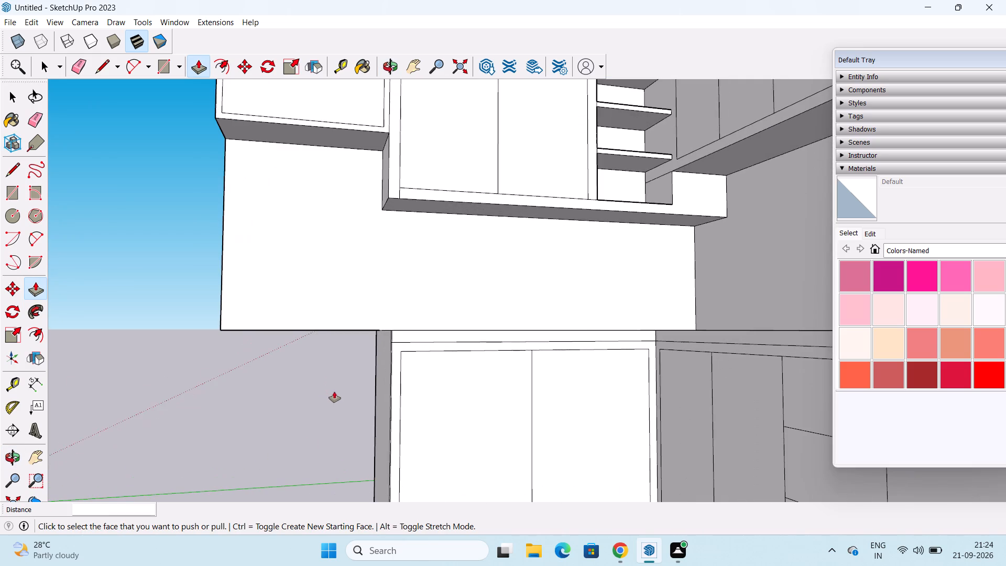
{"action": "scroll", "coordinate": [336, 384], "scroll_direction": "down", "scroll_amount": 3}
{"action": "scroll", "coordinate": [363, 396], "scroll_direction": "up", "scroll_amount": 10}
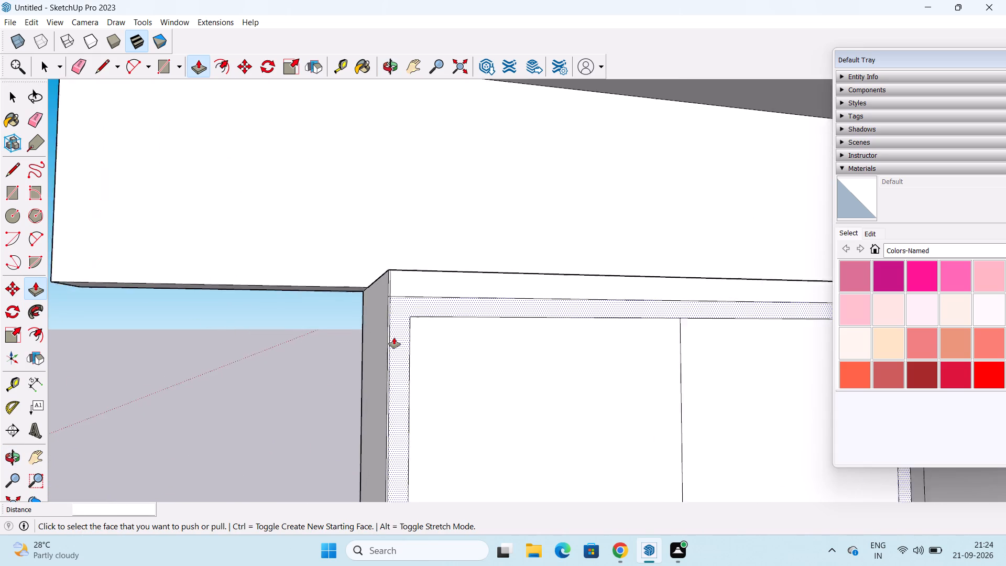
{"action": "scroll", "coordinate": [394, 338], "scroll_direction": "up", "scroll_amount": 3}
{"action": "left_click", "coordinate": [377, 331]}
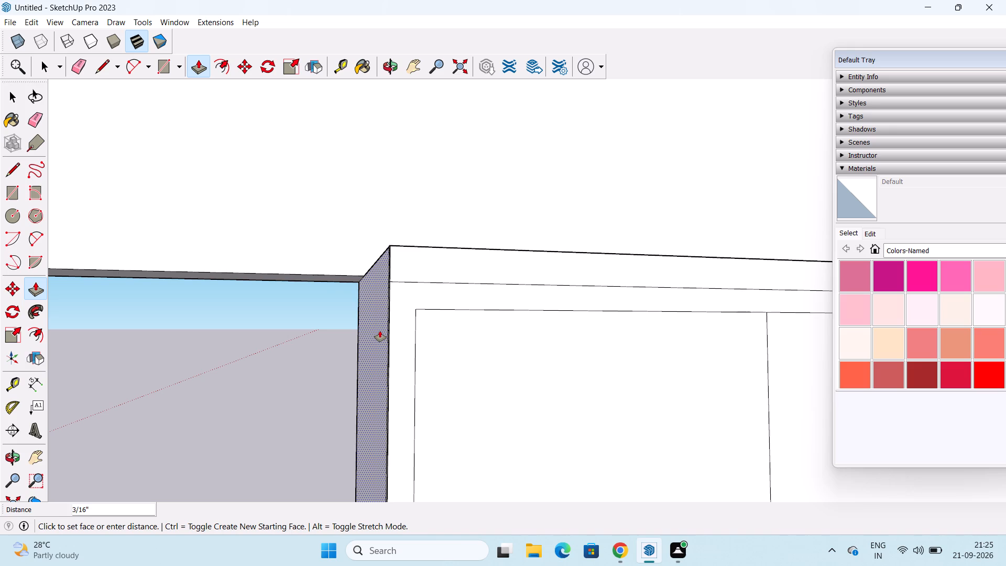
{"action": "left_click", "coordinate": [388, 243]}
{"action": "key", "text": "space"}
{"action": "scroll", "coordinate": [334, 385], "scroll_direction": "down", "scroll_amount": 4}
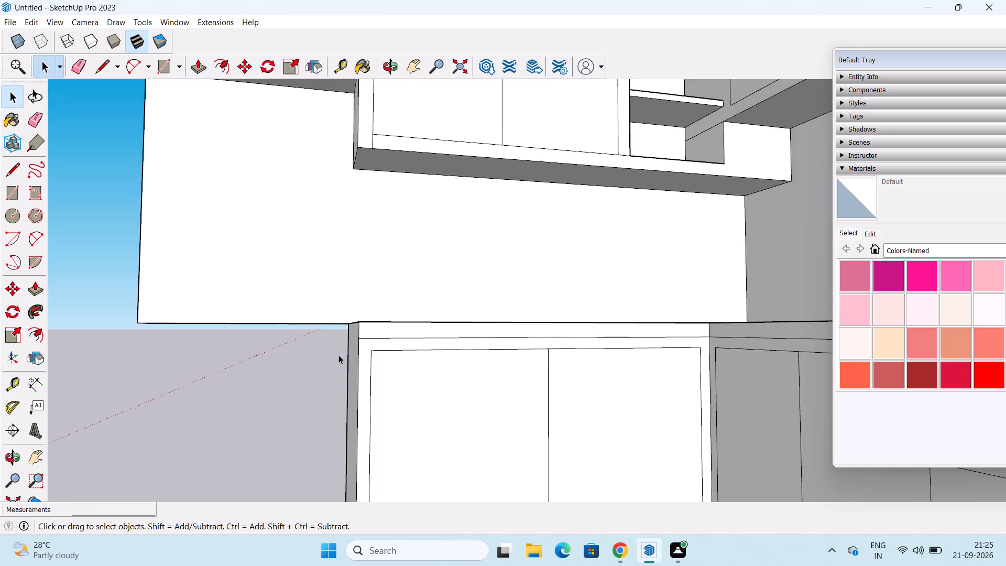
{"action": "scroll", "coordinate": [338, 355], "scroll_direction": "down", "scroll_amount": 6}
{"action": "middle_click_drag", "start_coordinate": [344, 346], "coordinate": [419, 377]}
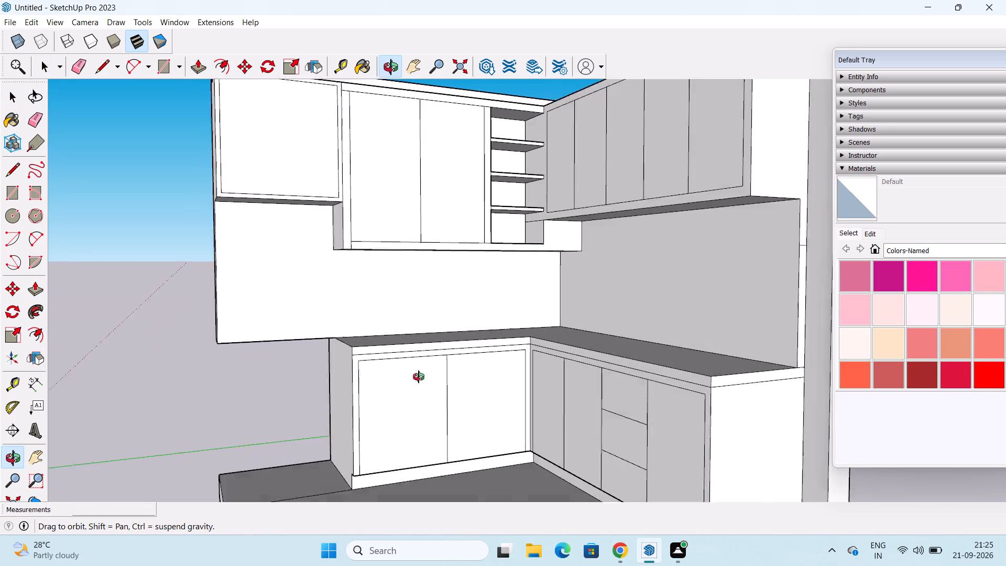
{"action": "middle_click_drag", "start_coordinate": [419, 377], "coordinate": [364, 382]}
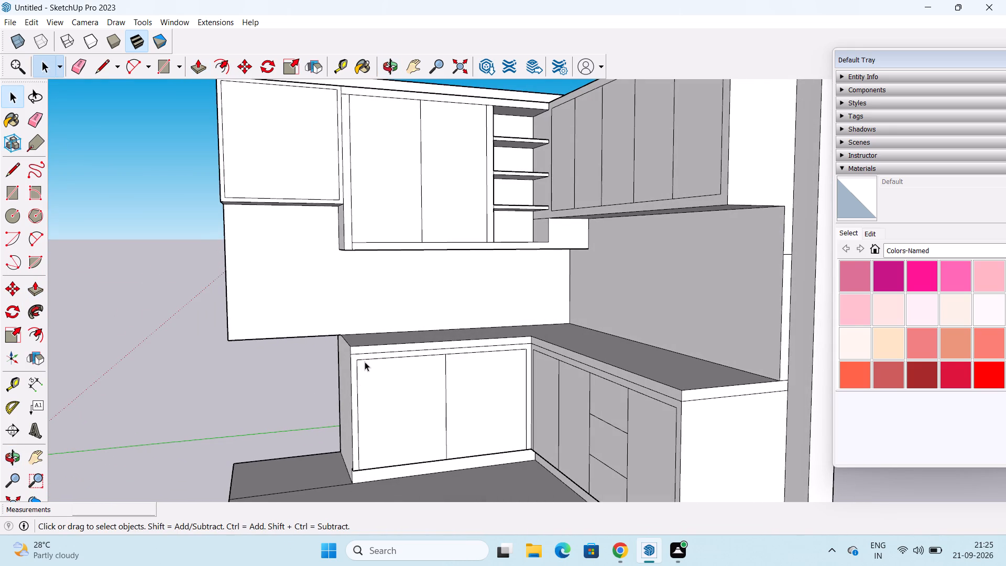
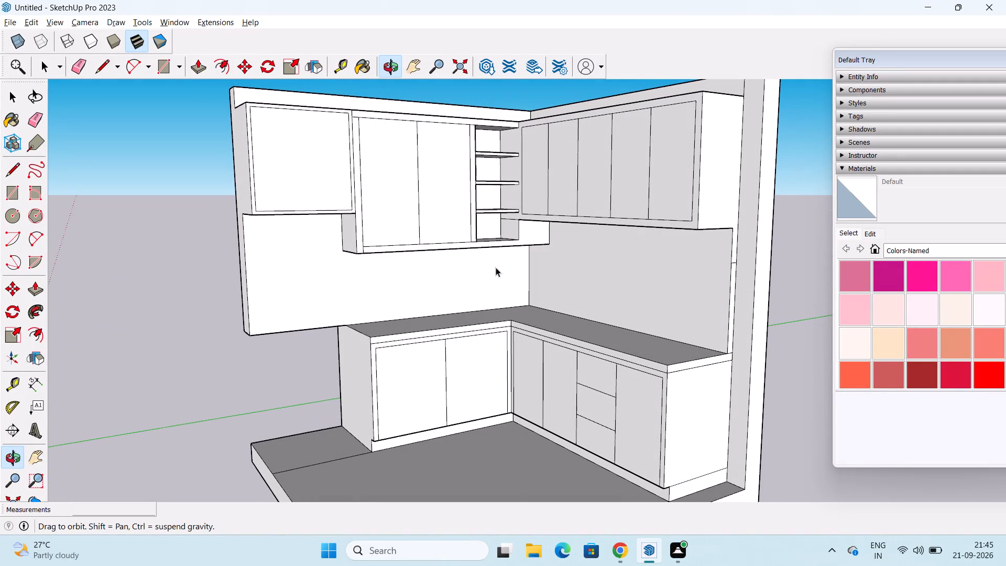
Undo the two pushes that recessed the undivided base unit's end face.
{"action": "key", "text": "ctrl+z"}
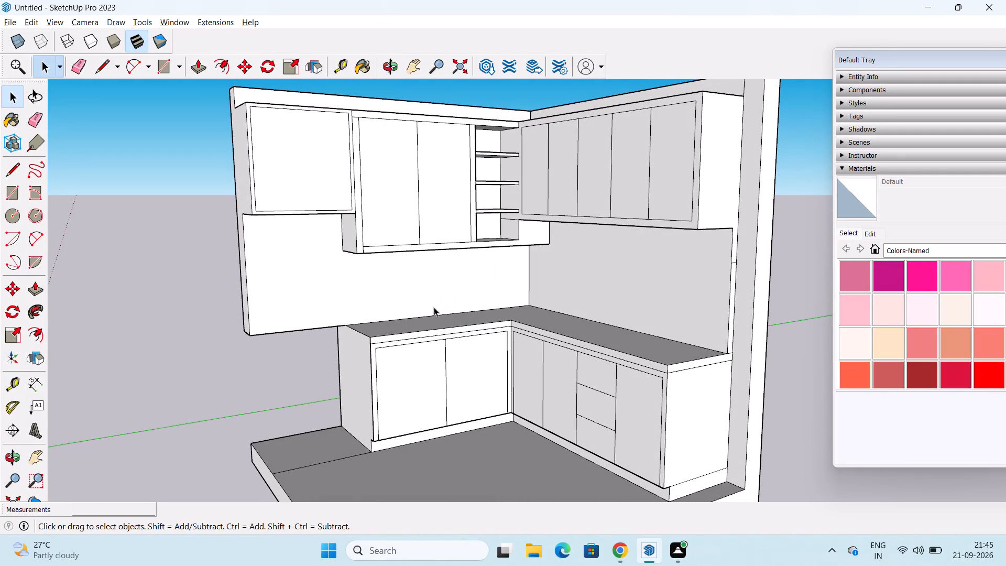
{"action": "key", "text": "ctrl+z"}
Copy the vertical outer wall edge of the undivided base unit's end face 6" toward the unit's front.
{"action": "middle_click_drag", "start_coordinate": [251, 416], "coordinate": [251, 416]}
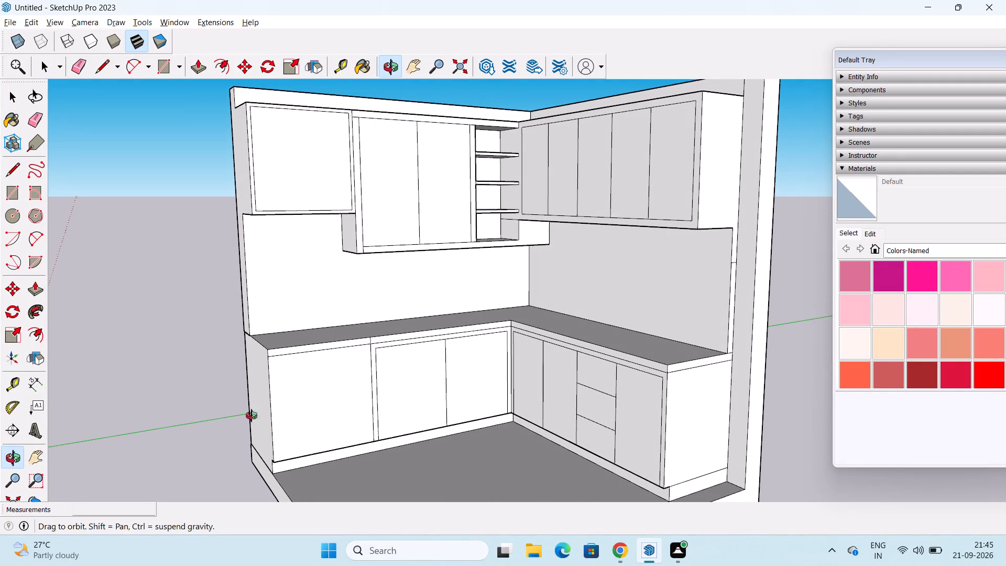
{"action": "middle_click_drag", "start_coordinate": [251, 416], "coordinate": [357, 343]}
{"action": "left_click", "coordinate": [1, 175]}
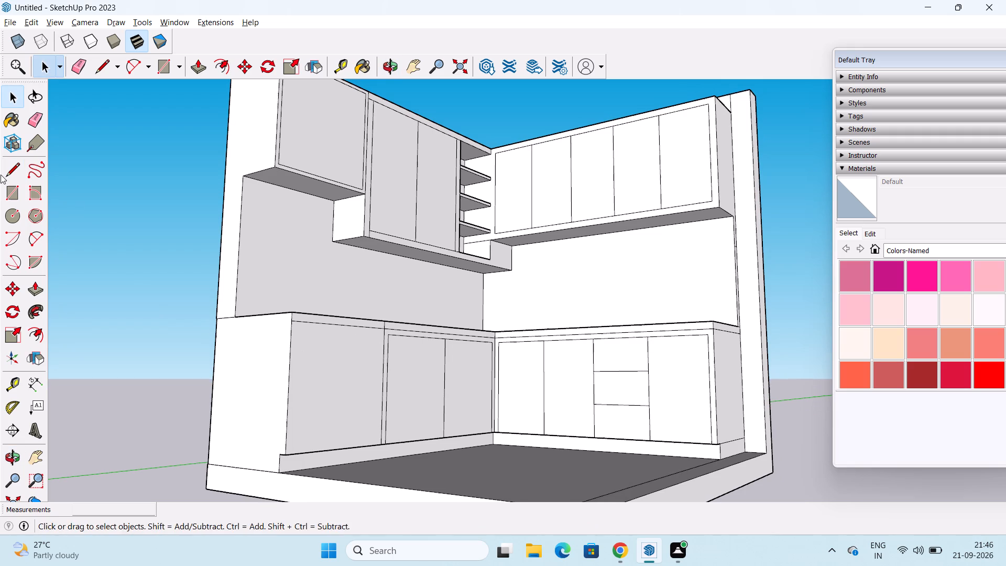
{"action": "left_click", "coordinate": [212, 407]}
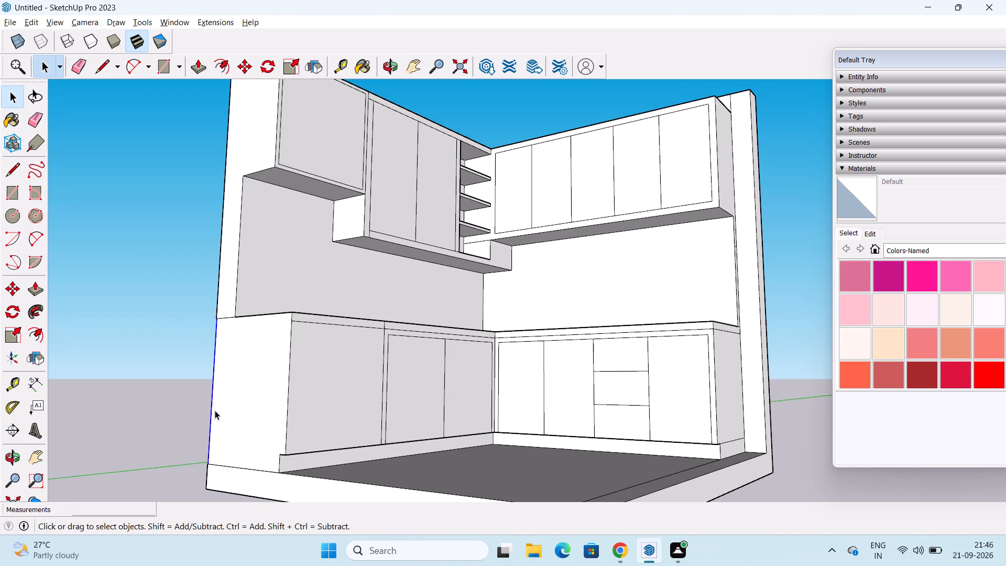
{"action": "key", "text": "m"}
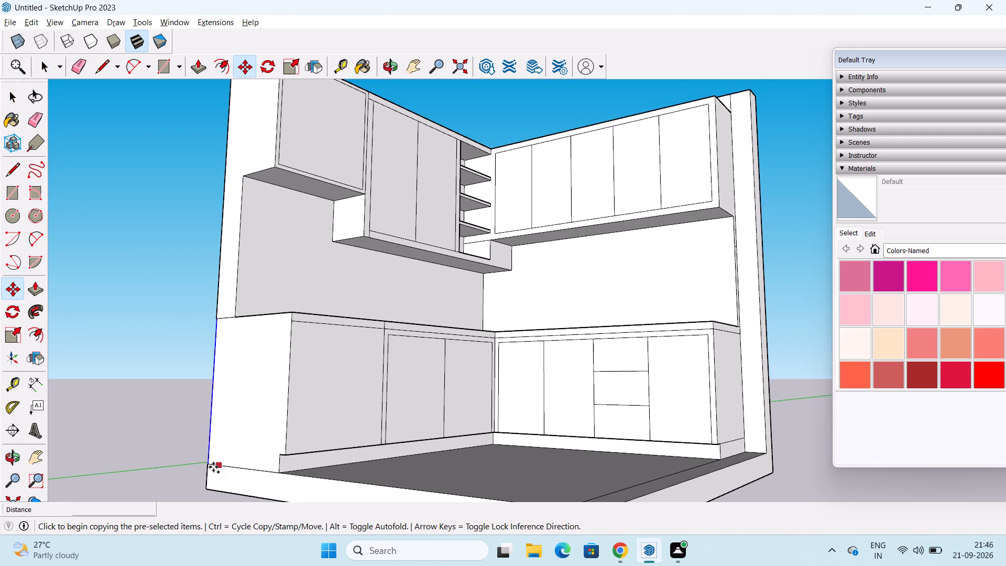
{"action": "left_click", "coordinate": [209, 465]}
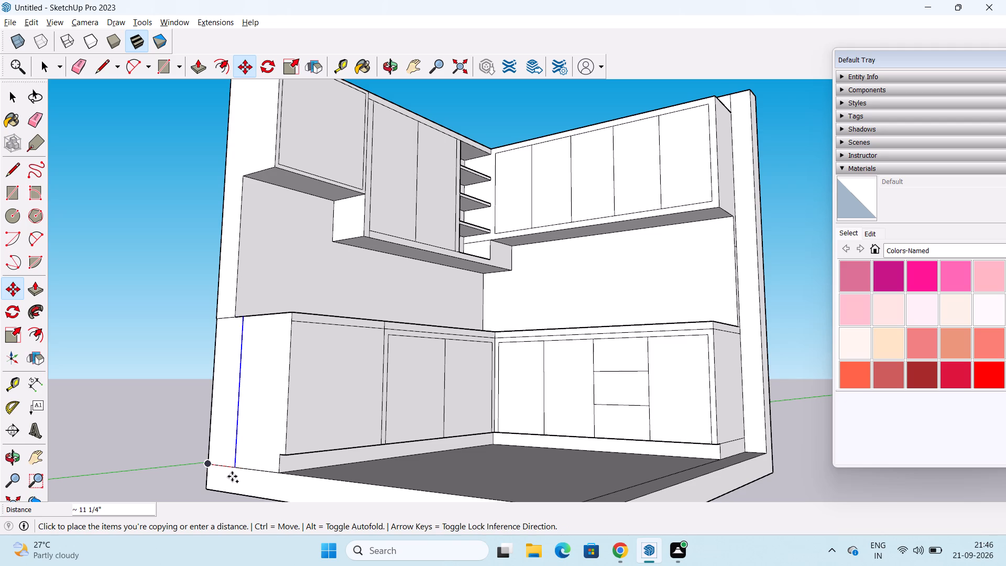
{"action": "key", "text": "6"}
{"action": "key", "text": "shift+quotedbl"}
{"action": "key", "text": "Return"}
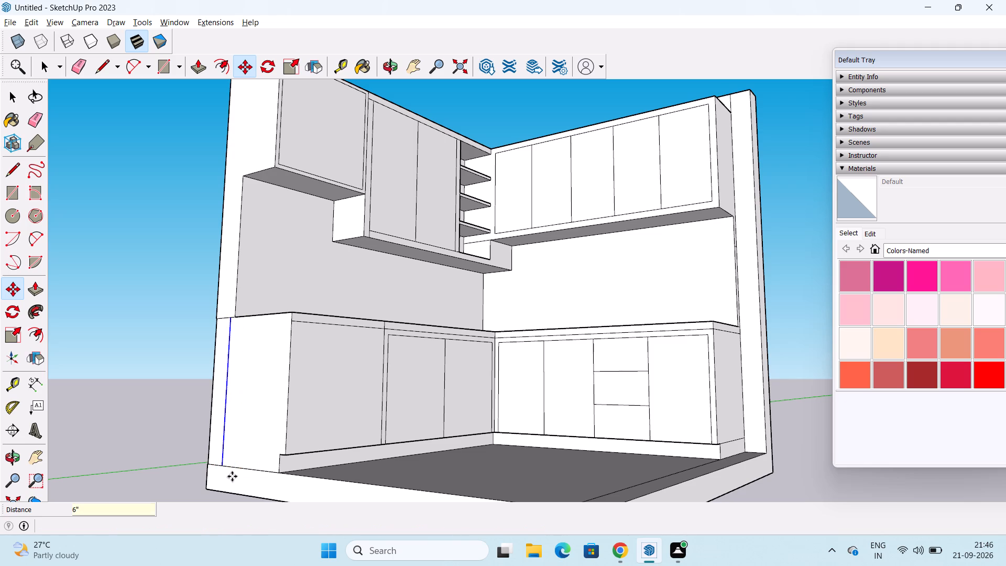
{"action": "key", "text": "space"}
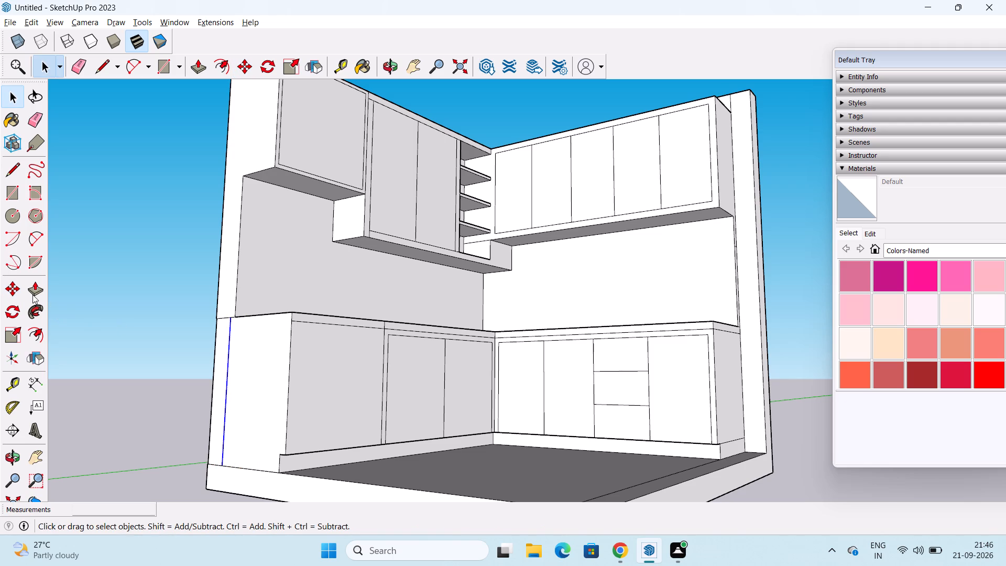
Push the end face in front of the 6" wall strip inward about 2' 4 15/16" to the two-door unit's edge.
{"action": "left_click", "coordinate": [28, 292]}
{"action": "left_click", "coordinate": [243, 415]}
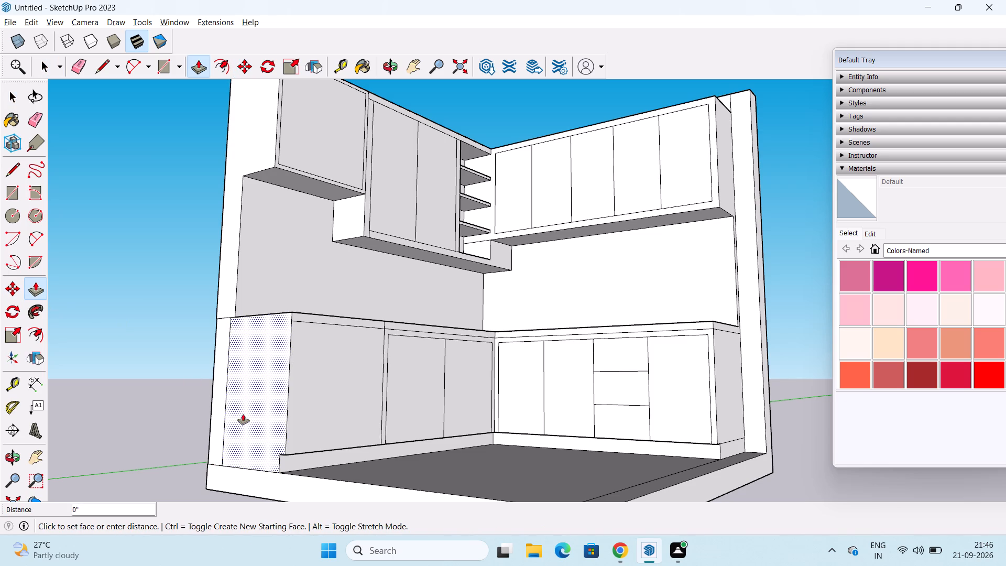
{"action": "middle_click_drag", "start_coordinate": [333, 395], "coordinate": [213, 431]}
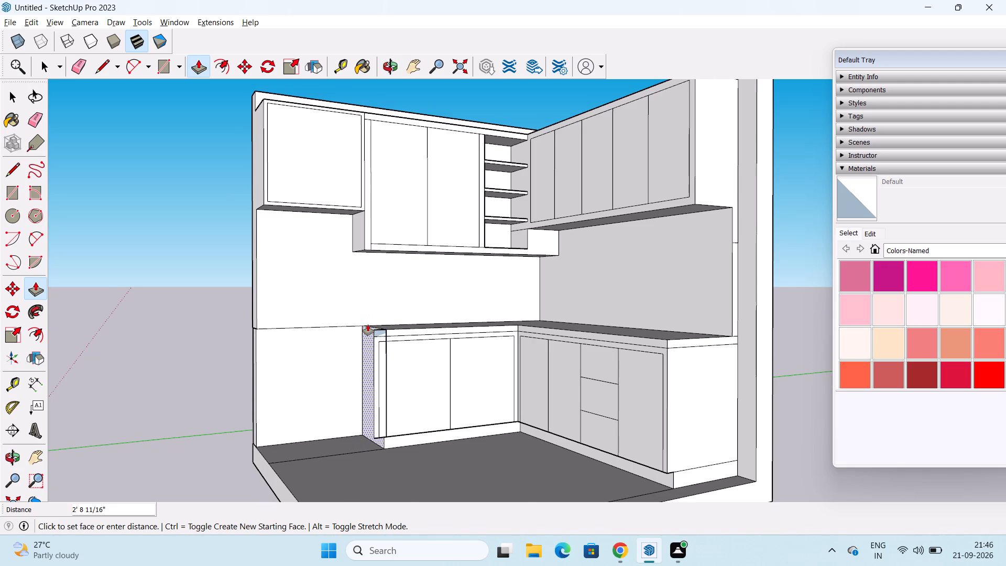
{"action": "scroll", "coordinate": [368, 324], "scroll_direction": "up", "scroll_amount": 16}
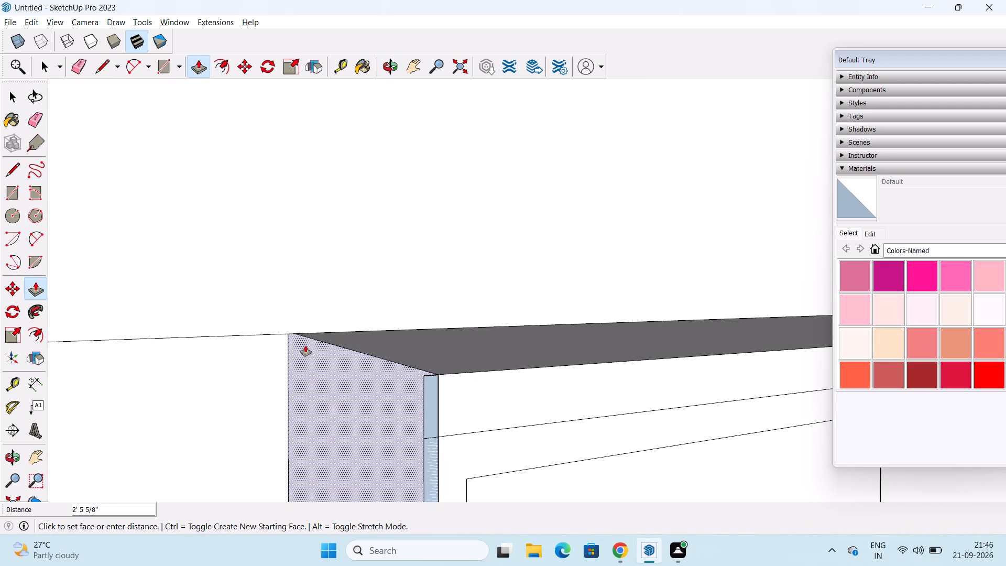
{"action": "middle_click_drag", "start_coordinate": [301, 349], "coordinate": [230, 347]}
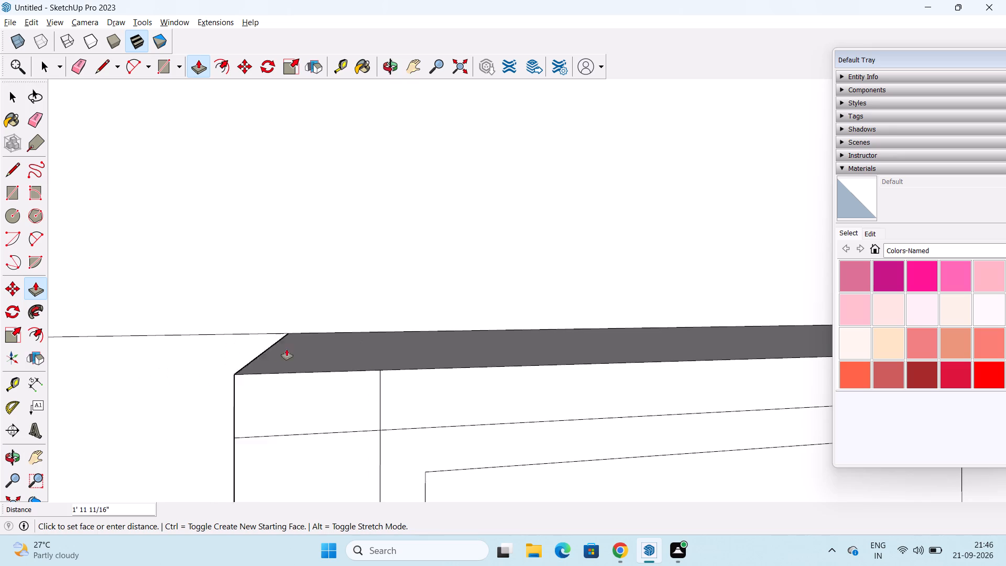
{"action": "left_click", "coordinate": [381, 402]}
{"action": "key", "text": "space"}
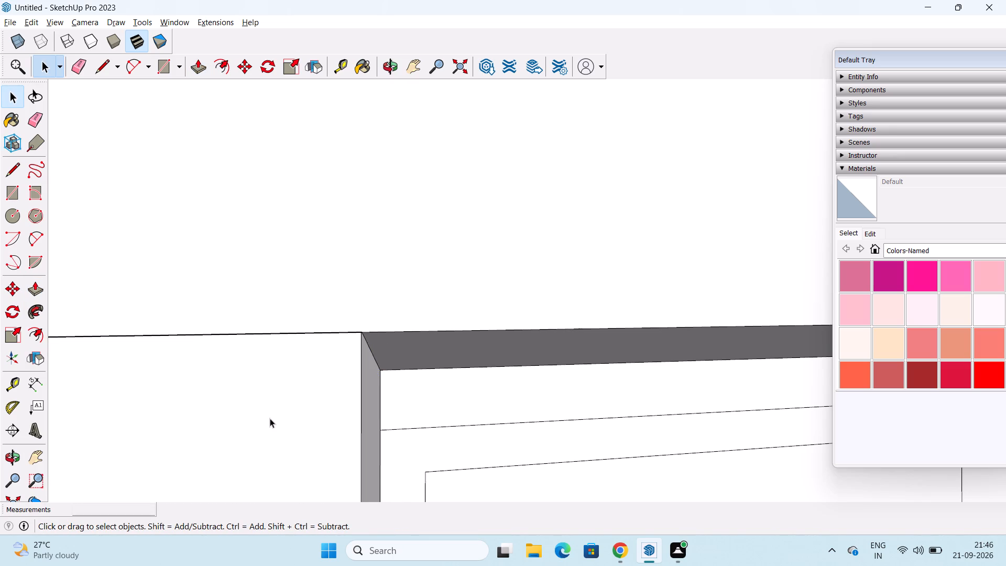
Examine the opened recess and the whole kitchen from several angles.
{"action": "scroll", "coordinate": [270, 418], "scroll_direction": "down", "scroll_amount": 13}
{"action": "middle_click_drag", "start_coordinate": [275, 408], "coordinate": [430, 417]}
{"action": "scroll", "coordinate": [430, 413], "scroll_direction": "down", "scroll_amount": 2}
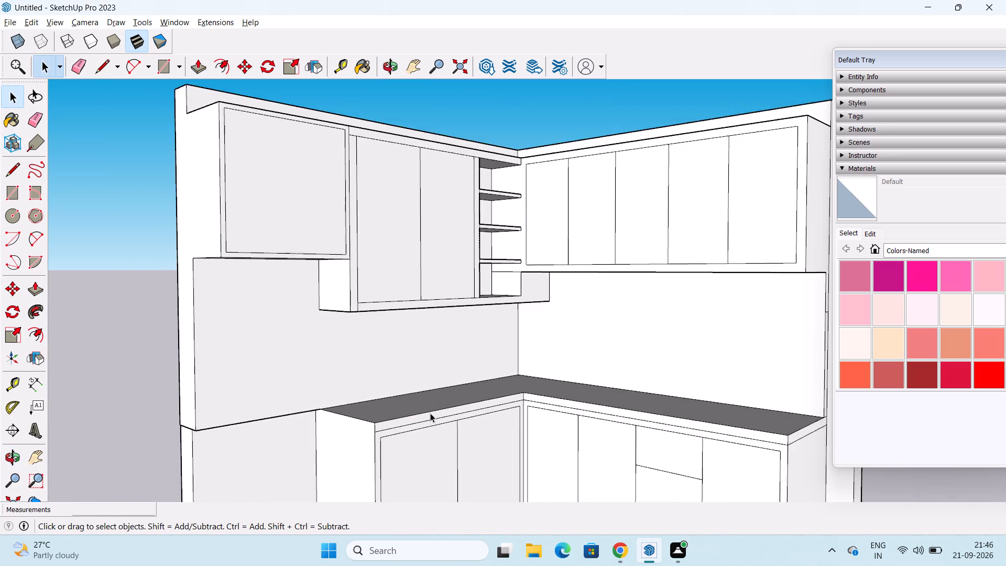
{"action": "scroll", "coordinate": [430, 413], "scroll_direction": "down", "scroll_amount": 5}
{"action": "middle_click_drag", "start_coordinate": [418, 400], "coordinate": [365, 387]}
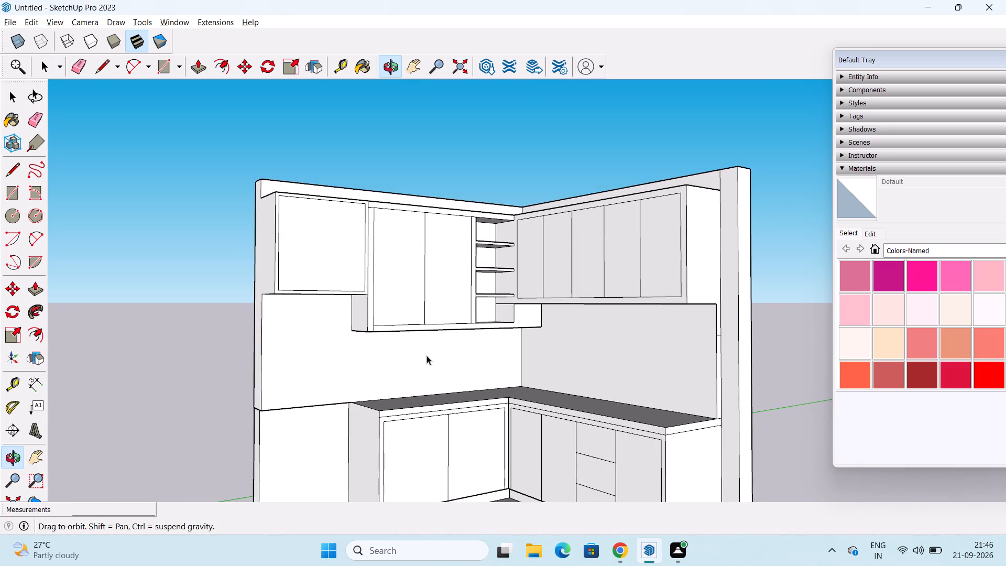
{"action": "middle_click_drag", "start_coordinate": [482, 349], "coordinate": [478, 348]}
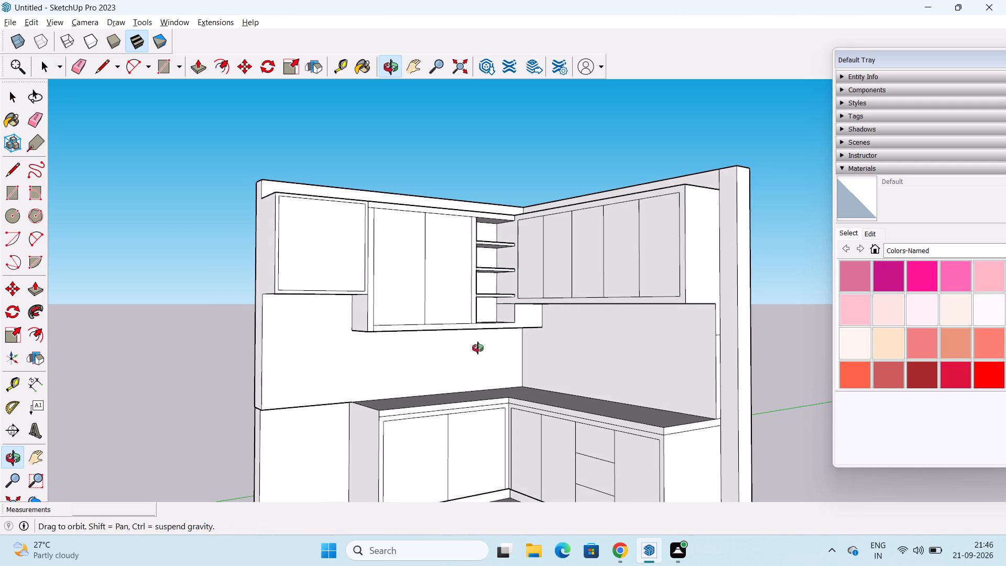
{"action": "middle_click_drag", "start_coordinate": [478, 348], "coordinate": [617, 365]}
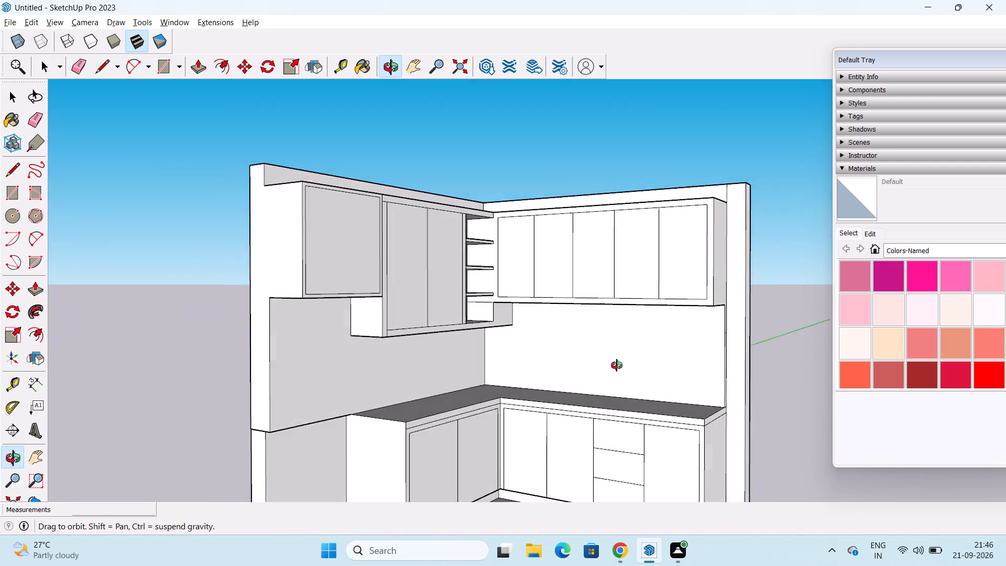
{"action": "middle_click_drag", "start_coordinate": [617, 365], "coordinate": [624, 366]}
{"action": "scroll", "coordinate": [626, 339], "scroll_direction": "down", "scroll_amount": 5}
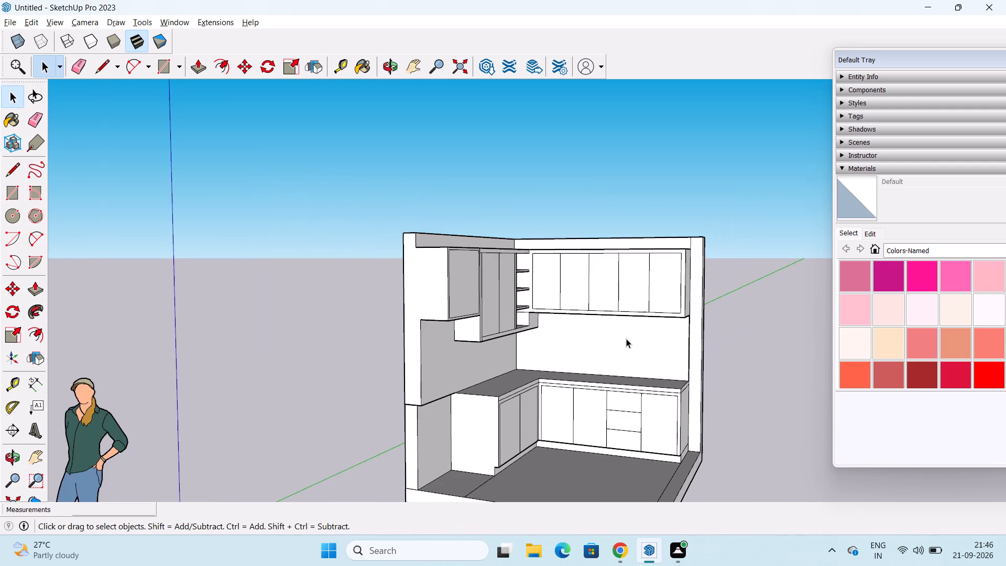
{"action": "middle_click_drag", "start_coordinate": [626, 337], "coordinate": [492, 343]}
{"action": "scroll", "coordinate": [496, 338], "scroll_direction": "down", "scroll_amount": 1}
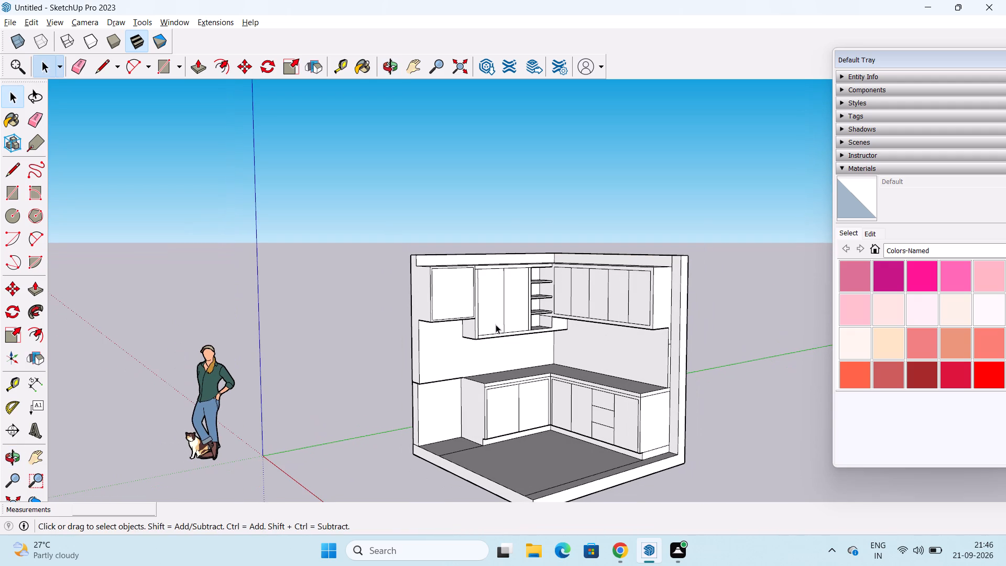
{"action": "middle_click_drag", "start_coordinate": [522, 336], "coordinate": [465, 347]}
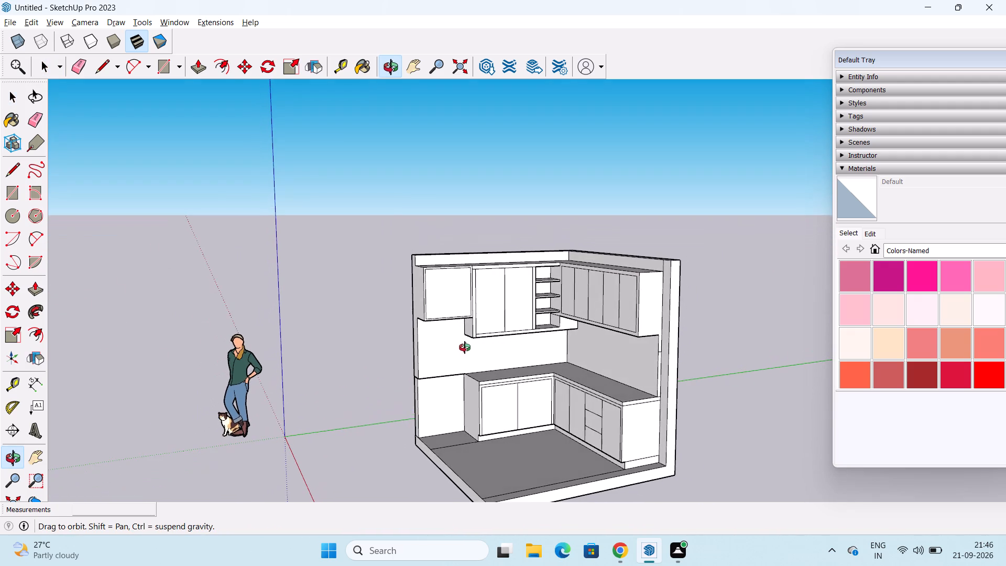
{"action": "middle_click_drag", "start_coordinate": [465, 347], "coordinate": [504, 349]}
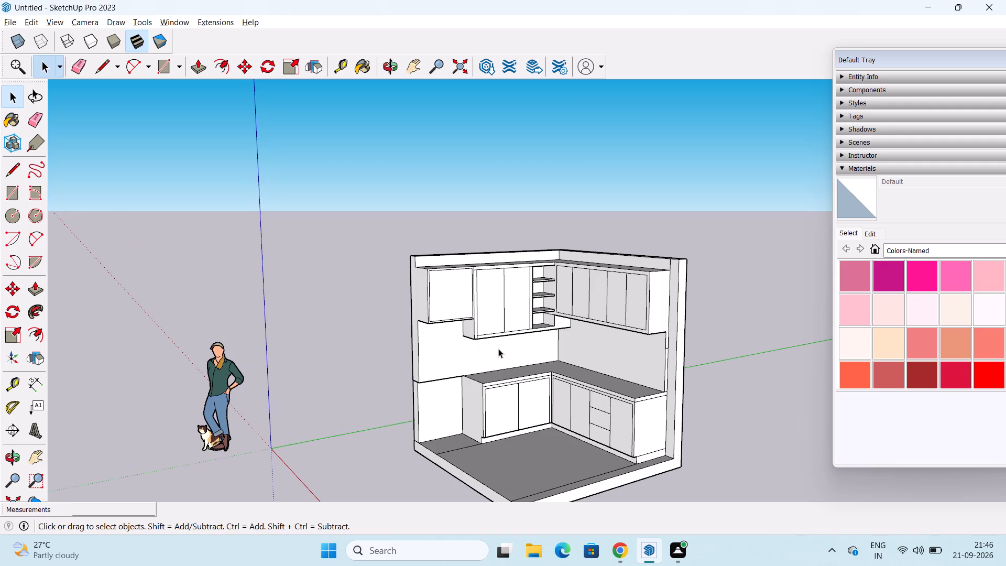
{"action": "scroll", "coordinate": [498, 349], "scroll_direction": "up", "scroll_amount": 2}
{"action": "scroll", "coordinate": [497, 349], "scroll_direction": "down", "scroll_amount": 2}
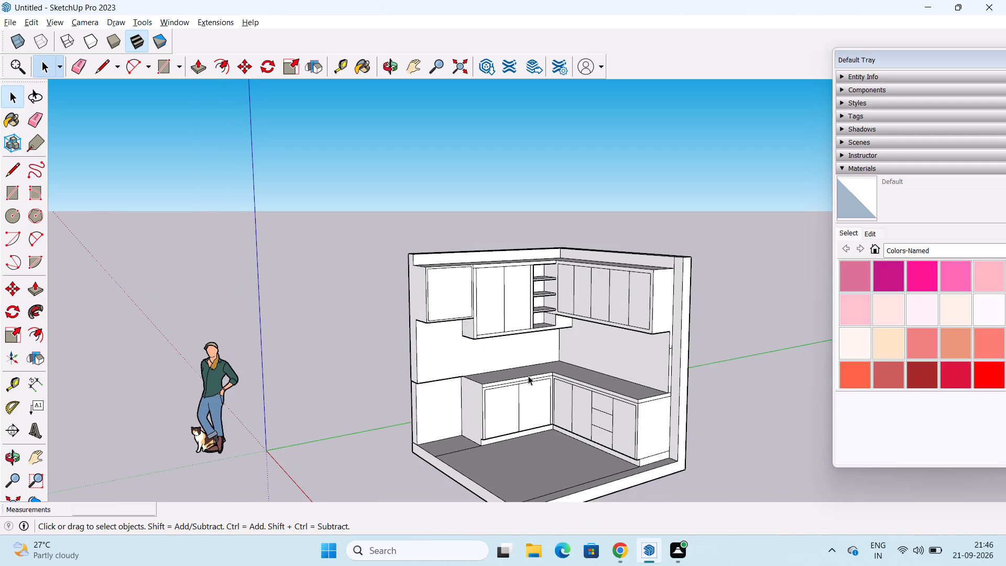
{"action": "middle_click_drag", "start_coordinate": [528, 371], "coordinate": [456, 357], "text": "shift"}
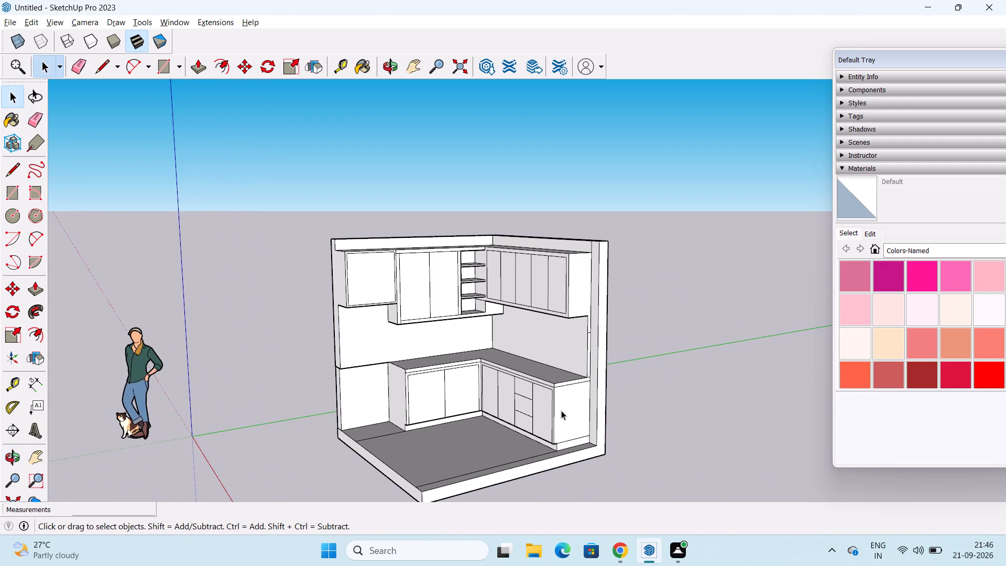
{"action": "middle_click_drag", "start_coordinate": [554, 424], "coordinate": [571, 421]}
{"action": "middle_click_drag", "start_coordinate": [572, 419], "coordinate": [568, 412]}
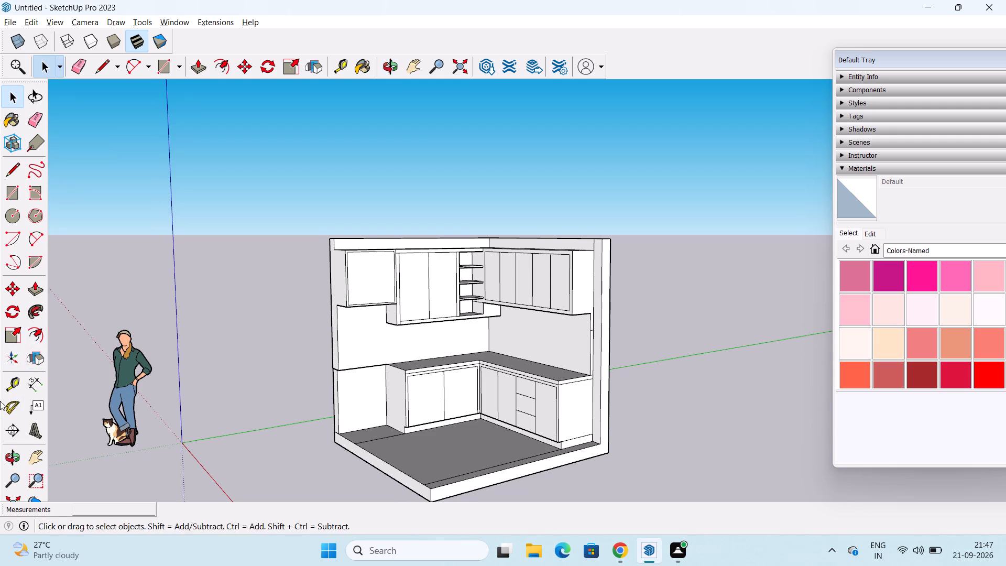
Pull the floor's edge strip beyond the drawer run's end up 4", and again with 3' entered, to form a low wall.
{"action": "left_click", "coordinate": [40, 280]}
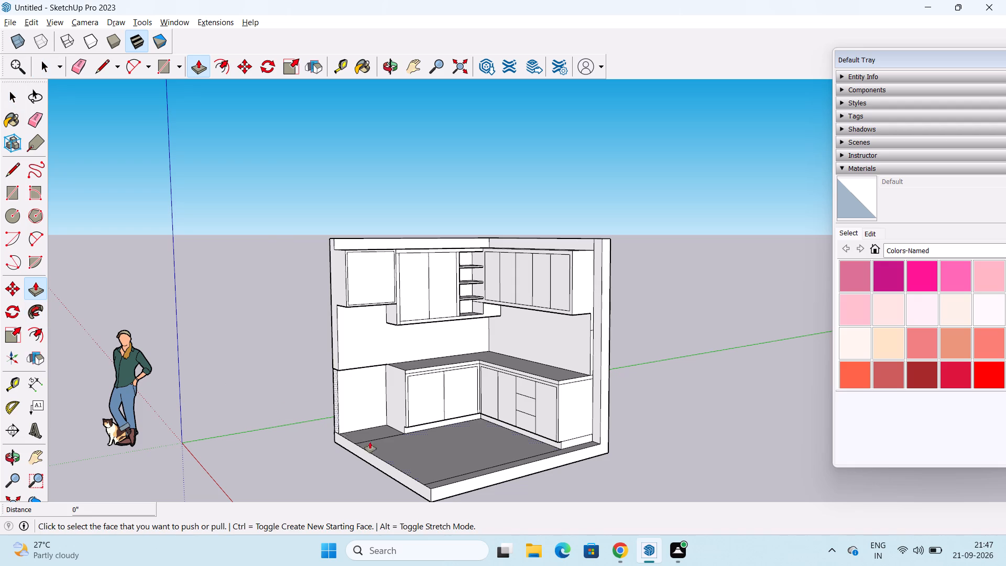
{"action": "left_click", "coordinate": [479, 472]}
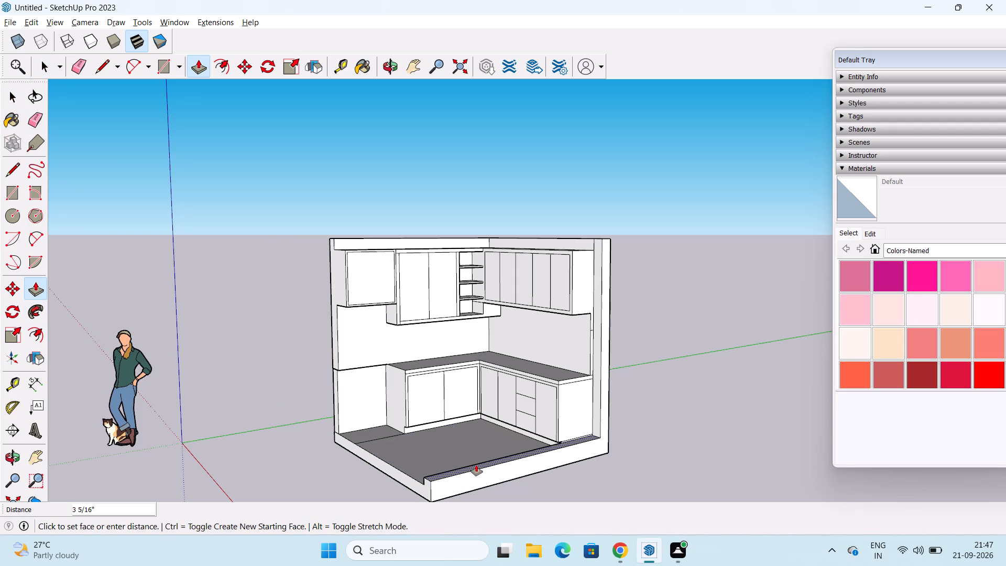
{"action": "left_click", "coordinate": [471, 432]}
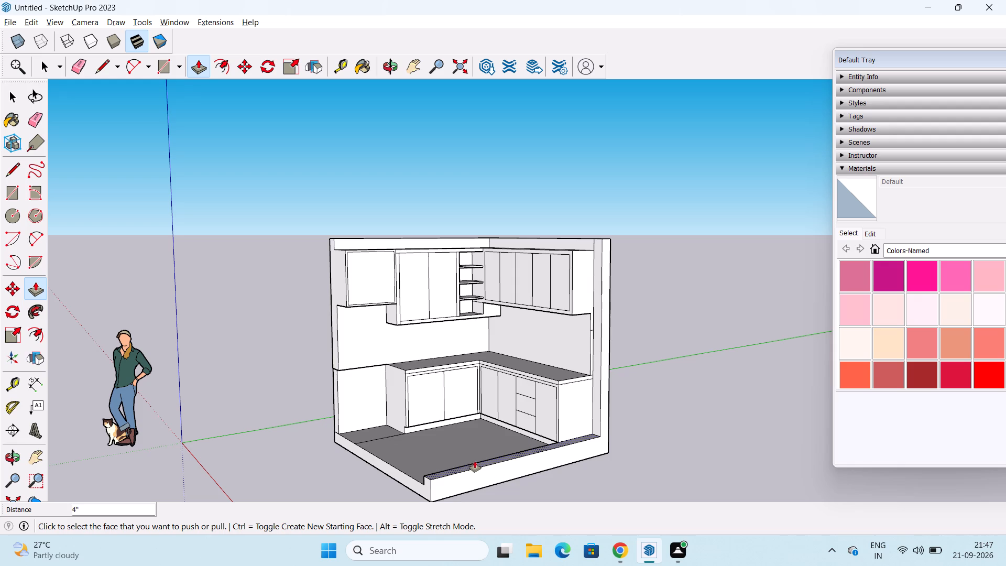
{"action": "left_click", "coordinate": [476, 466]}
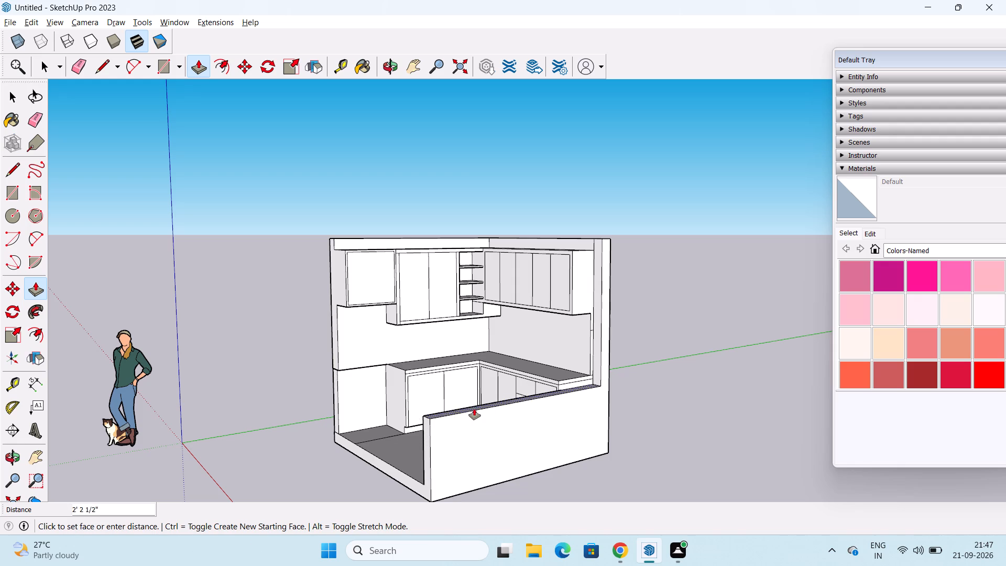
{"action": "type", "text": "3'"}
{"action": "key", "text": "Return"}
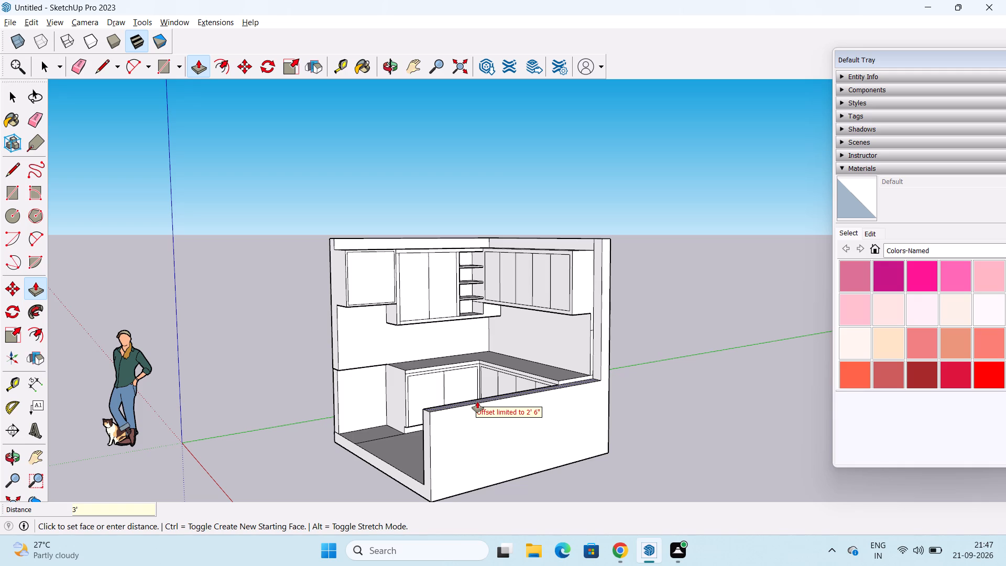
{"action": "key", "text": "space"}
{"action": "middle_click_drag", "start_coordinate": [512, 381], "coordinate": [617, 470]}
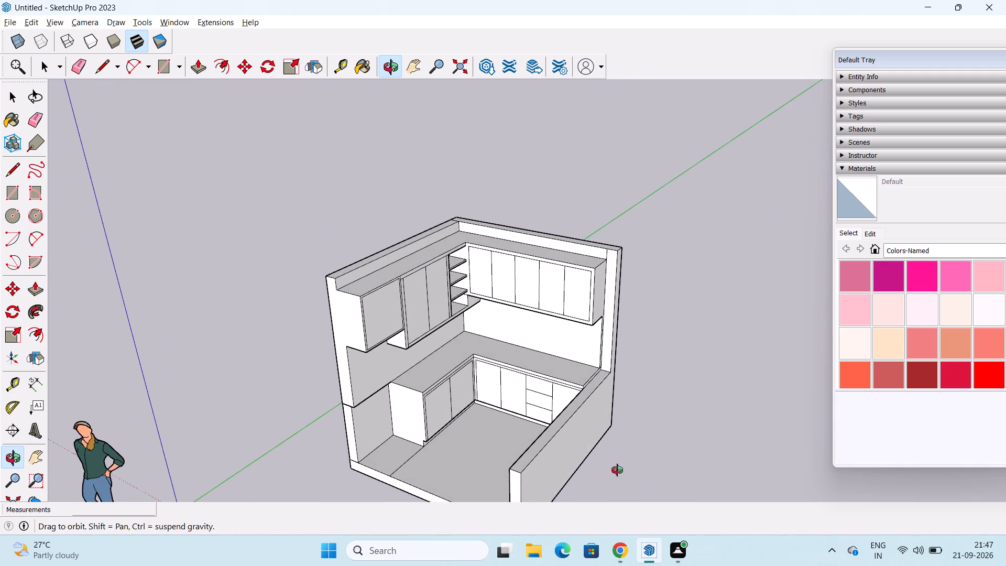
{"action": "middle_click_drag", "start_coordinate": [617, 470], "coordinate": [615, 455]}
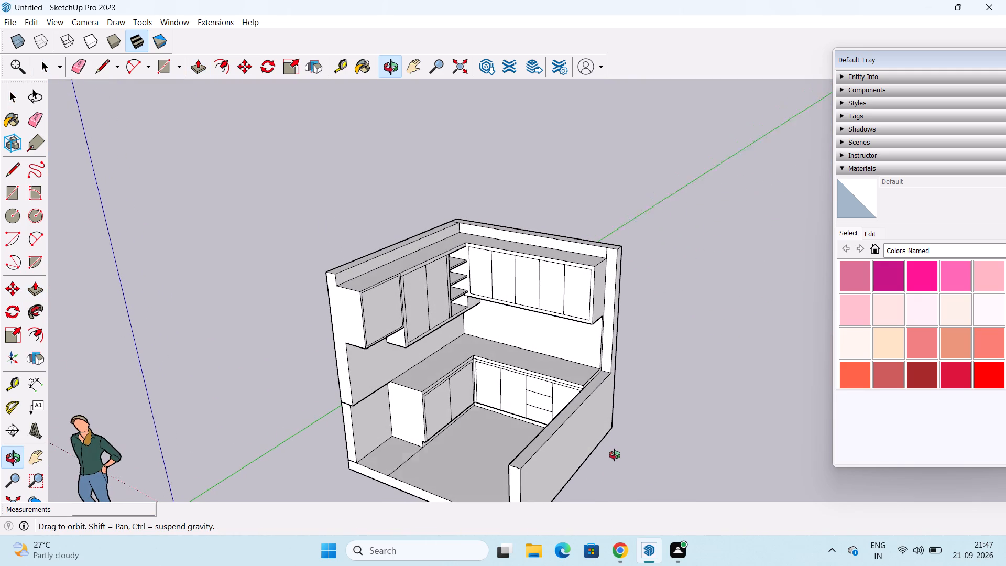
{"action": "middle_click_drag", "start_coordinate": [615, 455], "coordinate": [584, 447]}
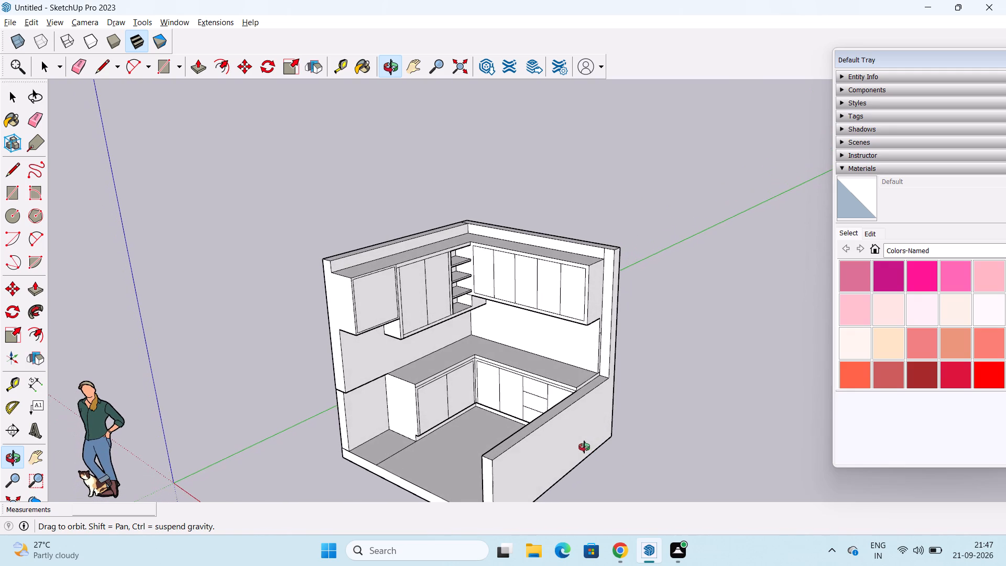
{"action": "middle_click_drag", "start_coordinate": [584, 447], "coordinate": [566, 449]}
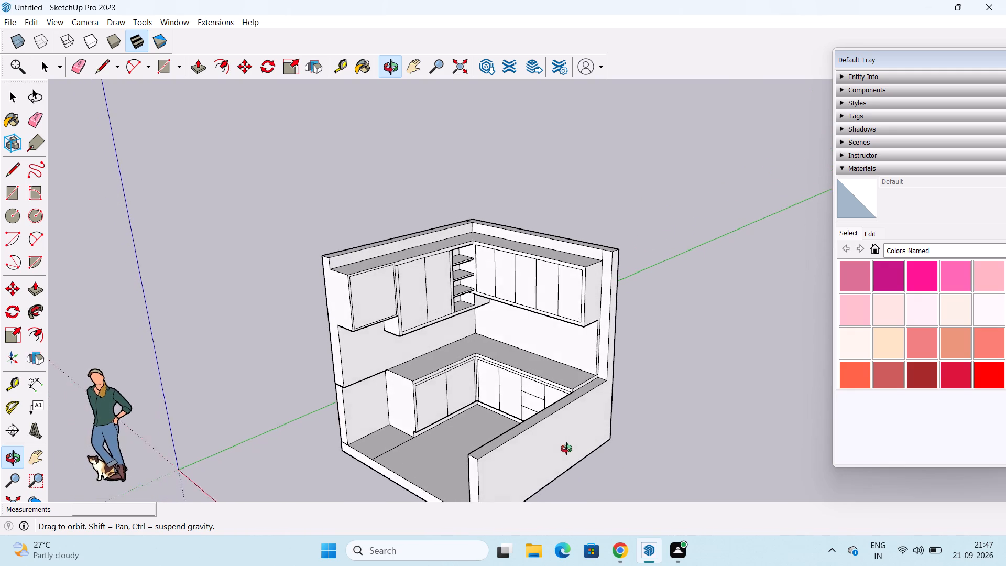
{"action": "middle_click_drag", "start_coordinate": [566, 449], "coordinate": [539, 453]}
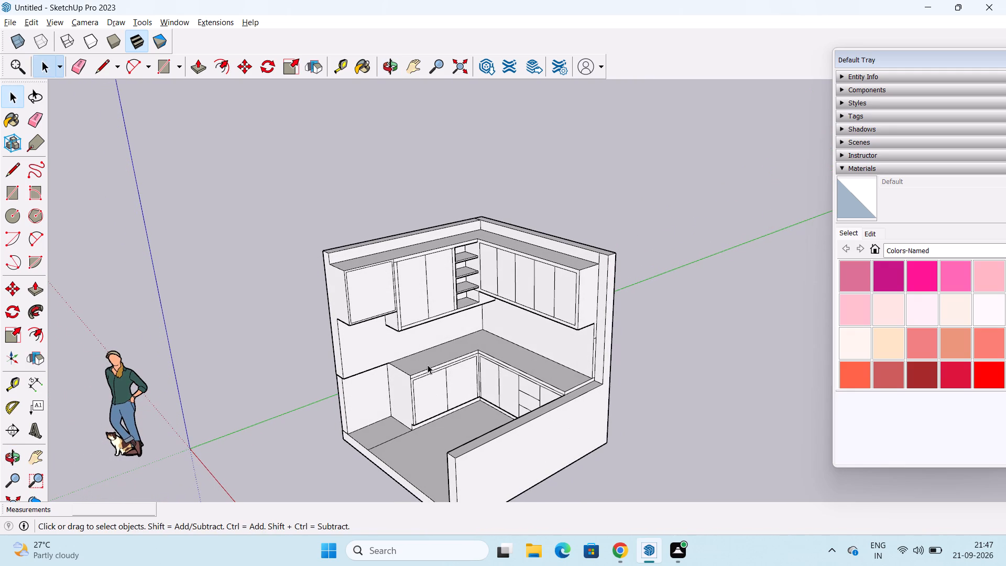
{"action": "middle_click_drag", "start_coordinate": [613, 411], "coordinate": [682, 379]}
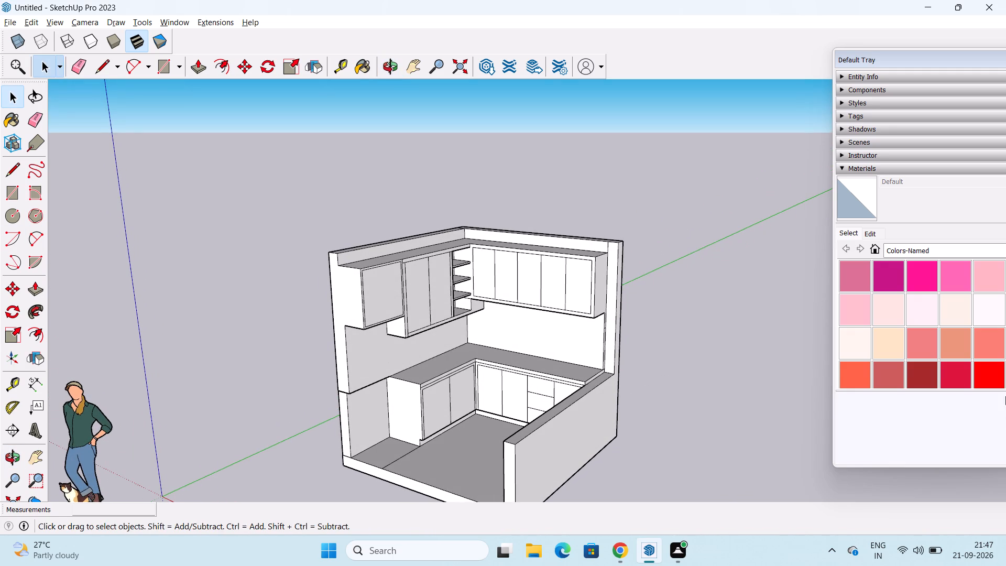
Delete the vertical edge where the backsplash beyond the drawer run meets the full-height wall end.
{"action": "scroll", "coordinate": [718, 334], "scroll_direction": "down", "scroll_amount": 1}
{"action": "middle_click_drag", "start_coordinate": [714, 338], "coordinate": [671, 354]}
{"action": "scroll", "coordinate": [671, 353], "scroll_direction": "up", "scroll_amount": 2}
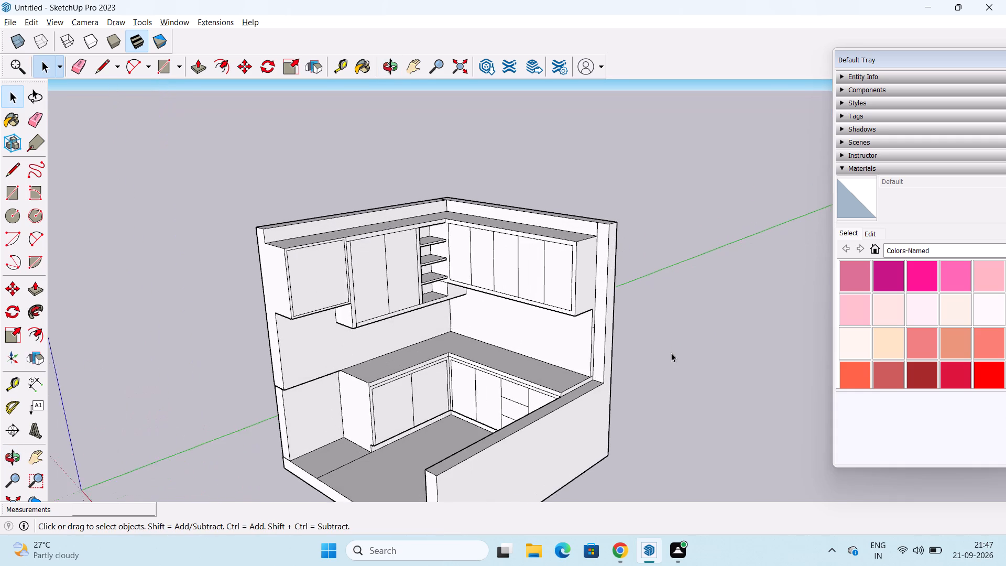
{"action": "scroll", "coordinate": [671, 353], "scroll_direction": "up", "scroll_amount": 3}
{"action": "left_click", "coordinate": [579, 321]}
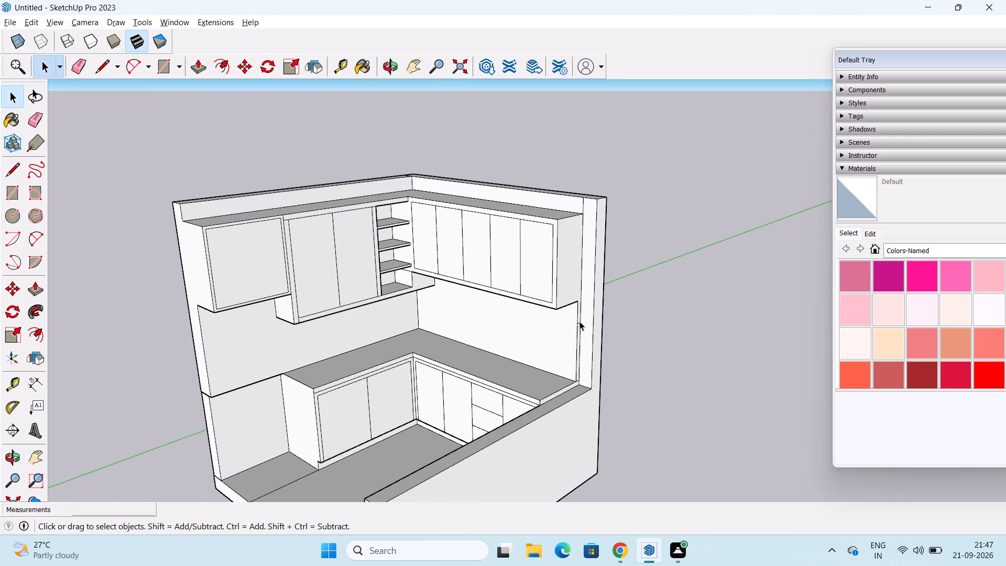
{"action": "key", "text": "Delete"}
Pull the full-height wall end above the low side wall forward in stages of 2", 1' 1", 9" and about 2' 2 3/16".
{"action": "scroll", "coordinate": [591, 360], "scroll_direction": "down", "scroll_amount": 1}
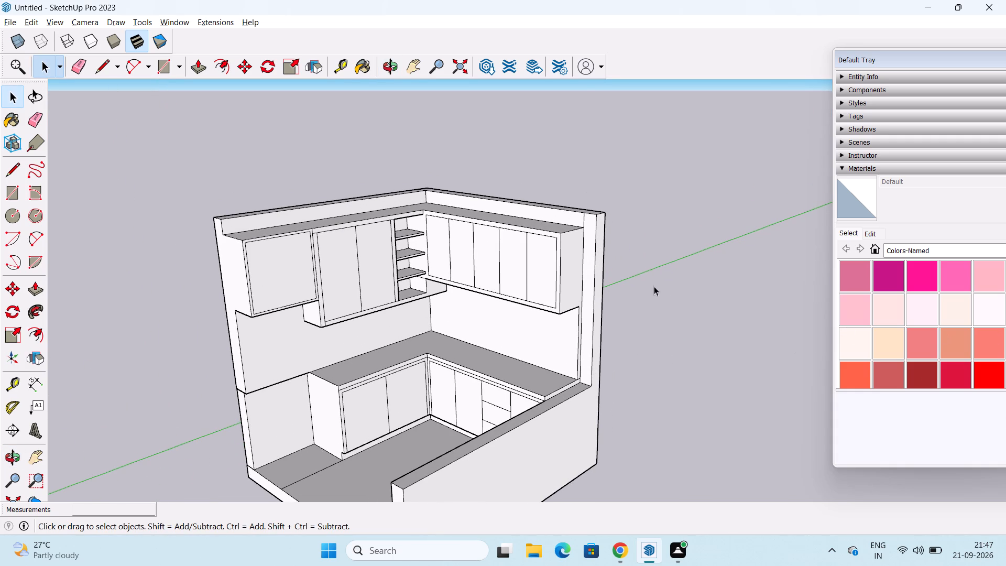
{"action": "middle_click_drag", "start_coordinate": [525, 271], "coordinate": [509, 271]}
{"action": "left_click", "coordinate": [38, 289]}
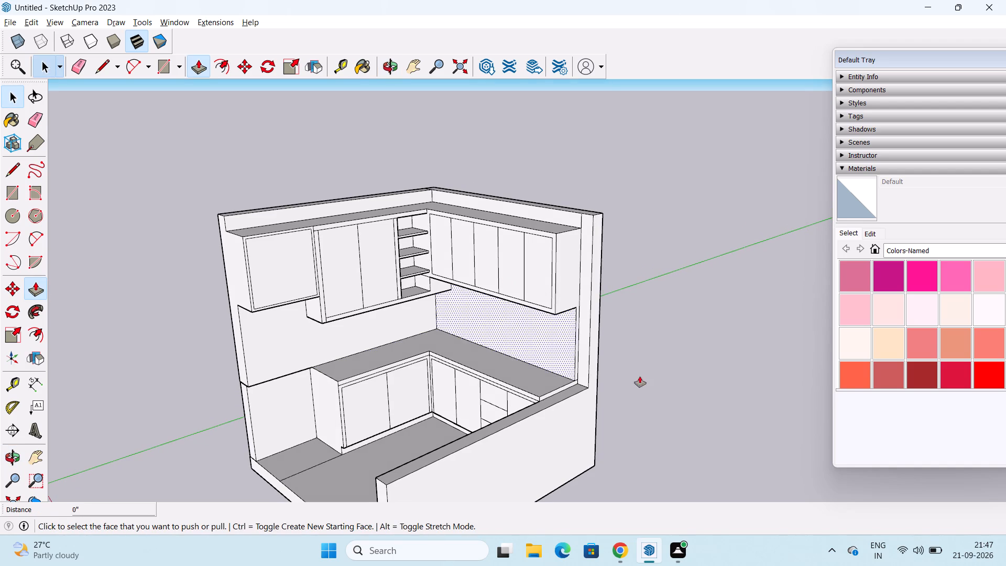
{"action": "left_click", "coordinate": [582, 349]}
{"action": "left_click", "coordinate": [510, 378]}
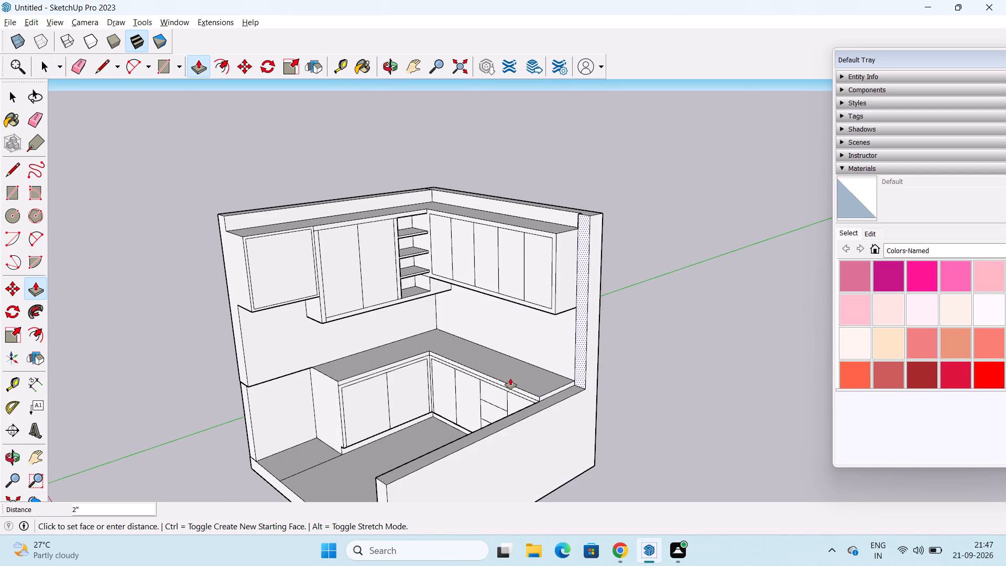
{"action": "left_click", "coordinate": [582, 352]}
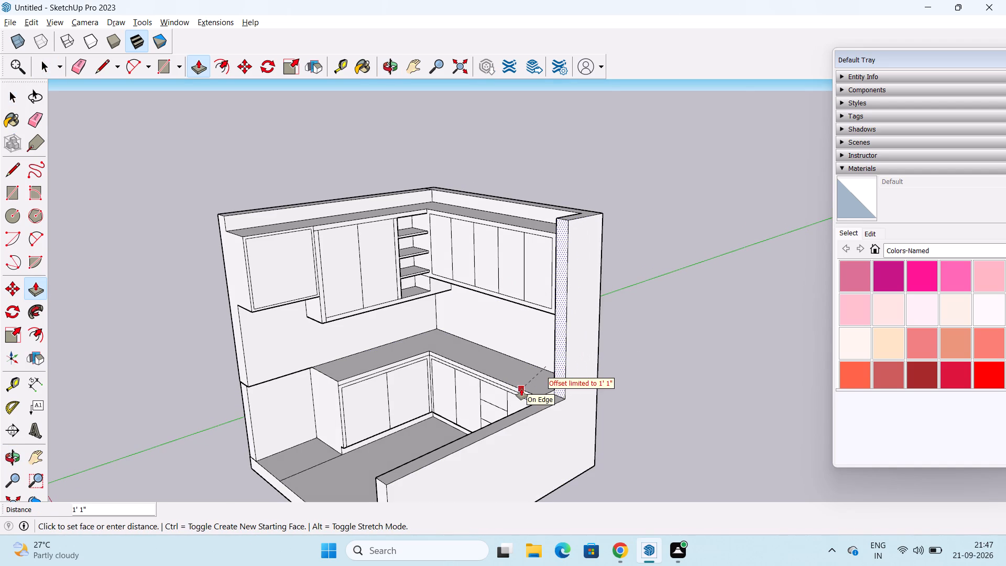
{"action": "left_click", "coordinate": [521, 389]}
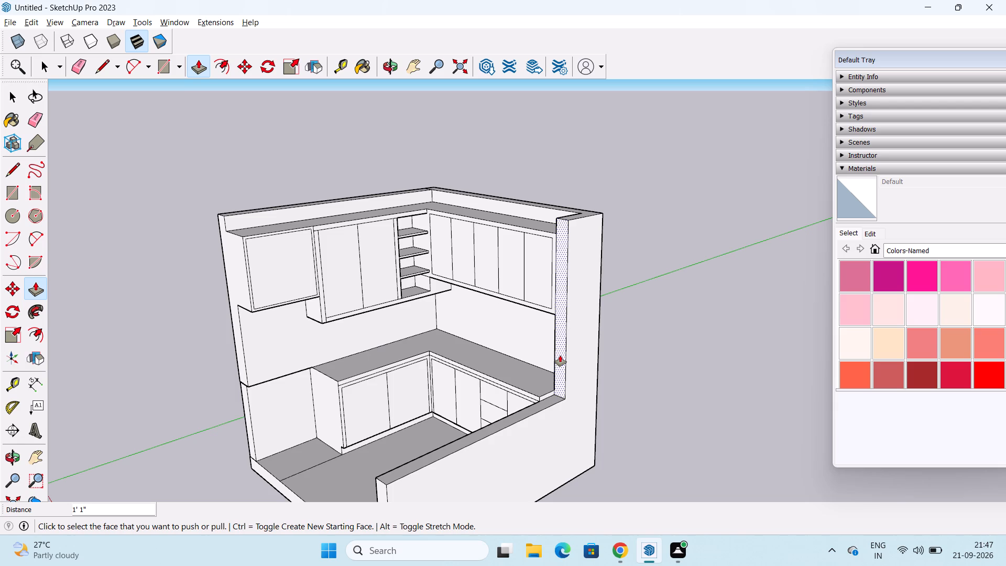
{"action": "left_click", "coordinate": [560, 355]}
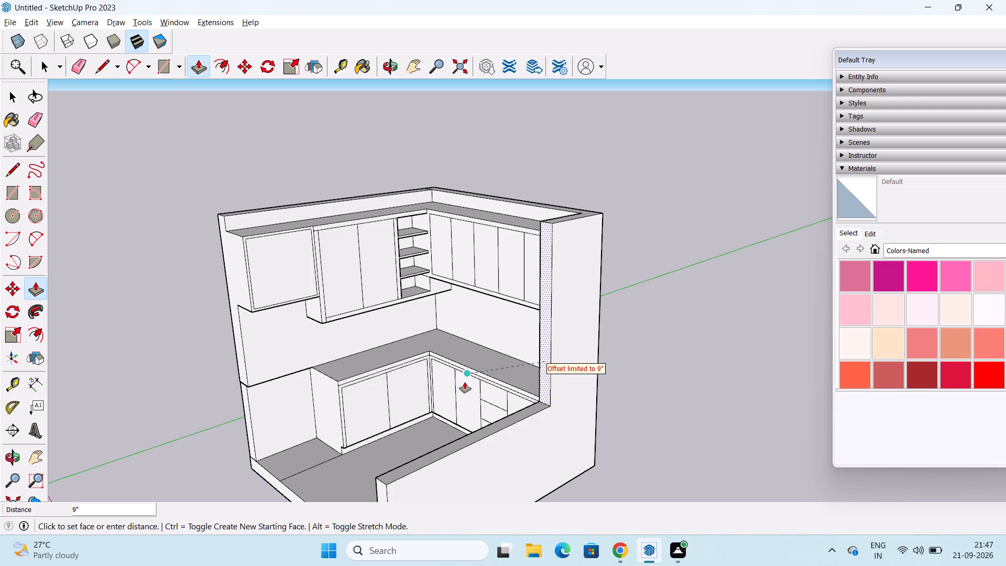
{"action": "left_click", "coordinate": [463, 383]}
{"action": "left_click", "coordinate": [542, 367]}
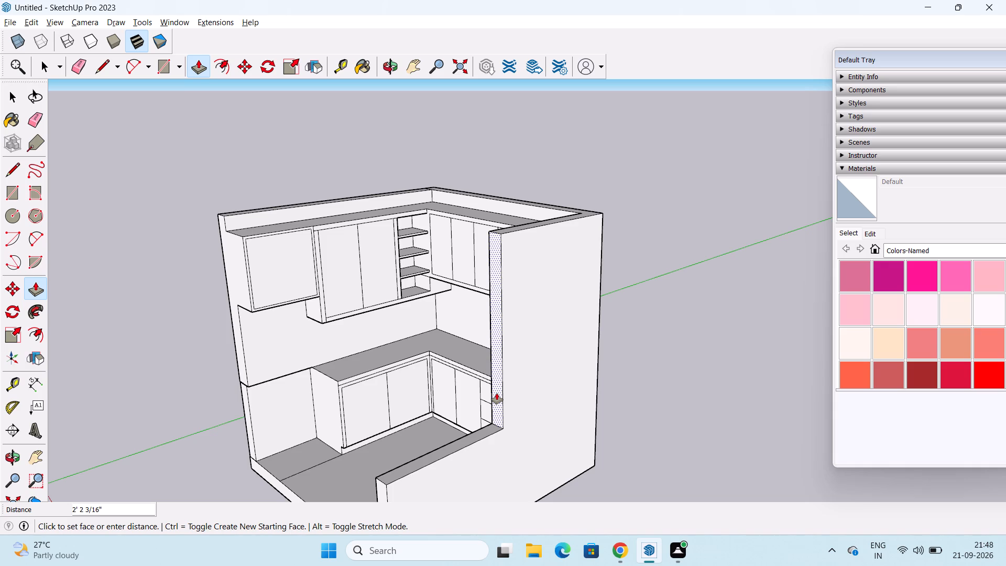
{"action": "left_click", "coordinate": [497, 393]}
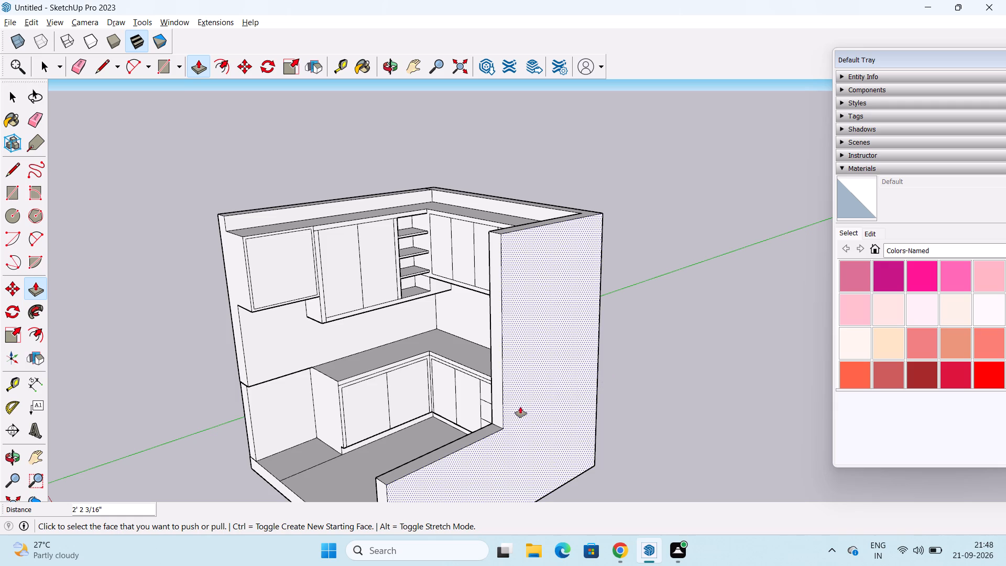
{"action": "key", "text": "space"}
Examine the extended full-height side wall and the whole kitchen from several angles.
{"action": "middle_click_drag", "start_coordinate": [495, 412], "coordinate": [572, 456]}
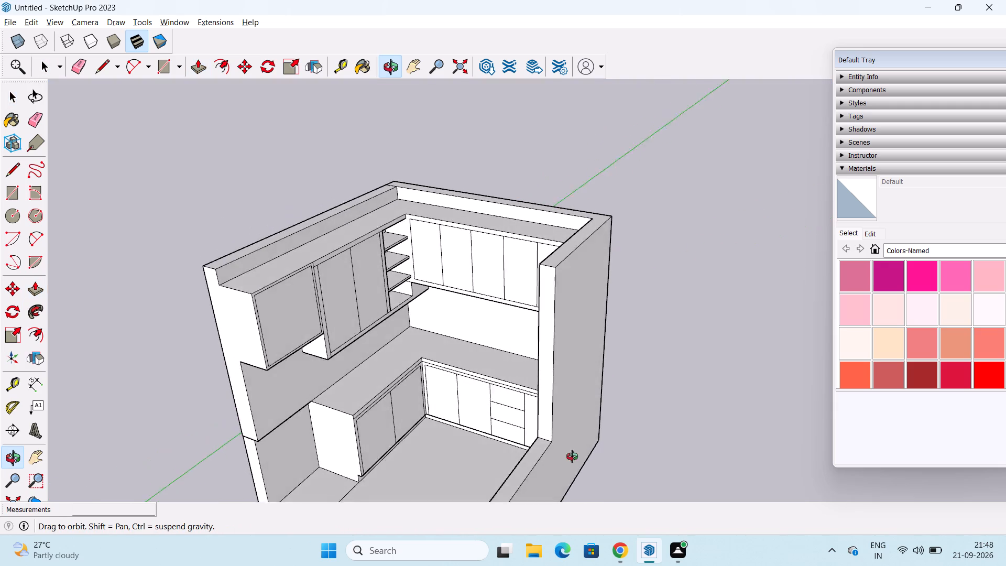
{"action": "middle_click_drag", "start_coordinate": [572, 456], "coordinate": [539, 428]}
{"action": "scroll", "coordinate": [528, 388], "scroll_direction": "down", "scroll_amount": 4}
{"action": "middle_click_drag", "start_coordinate": [538, 387], "coordinate": [556, 445]}
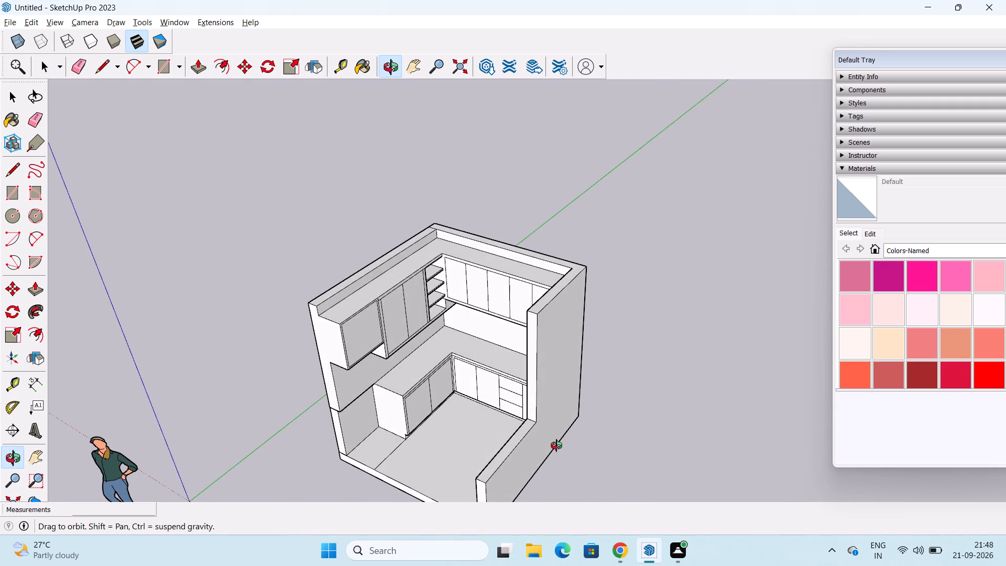
{"action": "middle_click_drag", "start_coordinate": [556, 445], "coordinate": [557, 444]}
{"action": "middle_click_drag", "start_coordinate": [566, 432], "coordinate": [547, 418]}
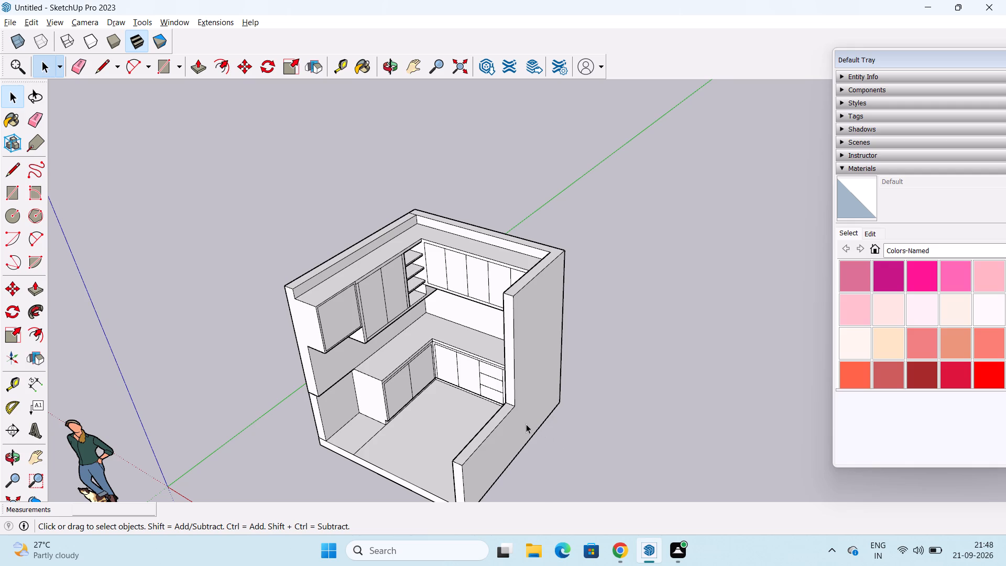
{"action": "middle_click_drag", "start_coordinate": [526, 424], "coordinate": [476, 403]}
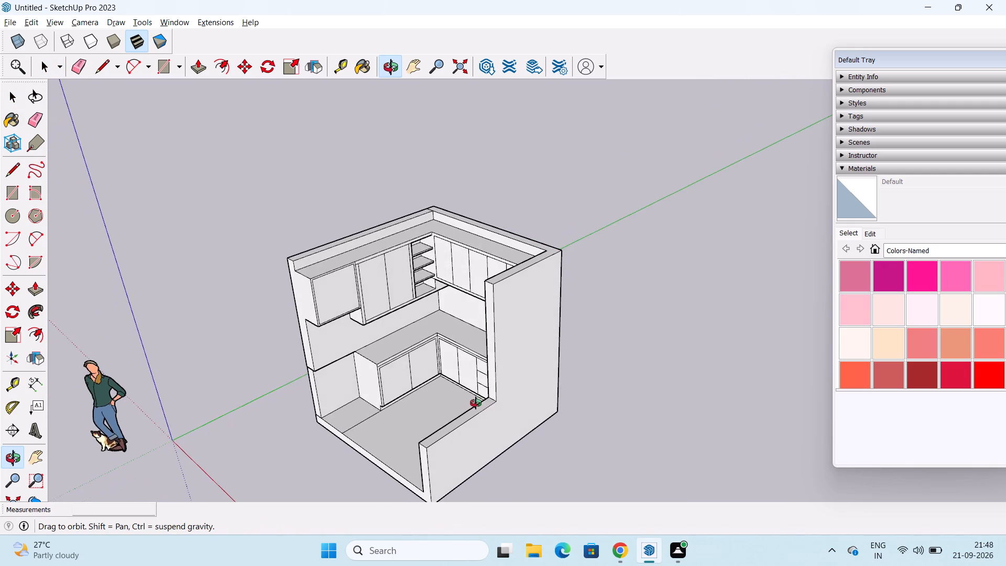
{"action": "middle_click_drag", "start_coordinate": [476, 403], "coordinate": [494, 401]}
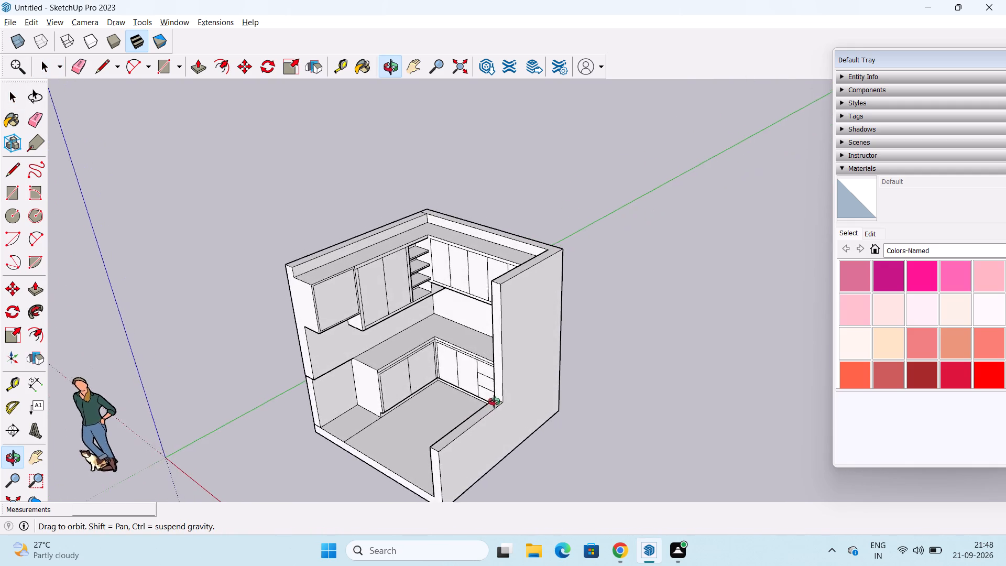
{"action": "middle_click_drag", "start_coordinate": [494, 401], "coordinate": [536, 397]}
{"action": "scroll", "coordinate": [520, 404], "scroll_direction": "down", "scroll_amount": 2}
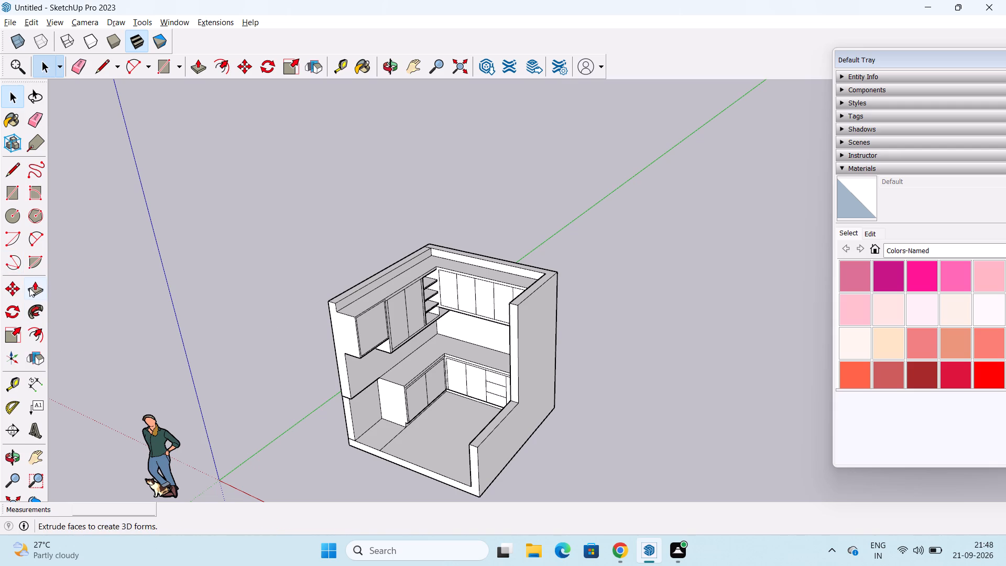
Pull the joined front face of the floor slab and low side wall outward about 2' 1/8".
{"action": "left_click_drag", "start_coordinate": [31, 288], "coordinate": [51, 296]}
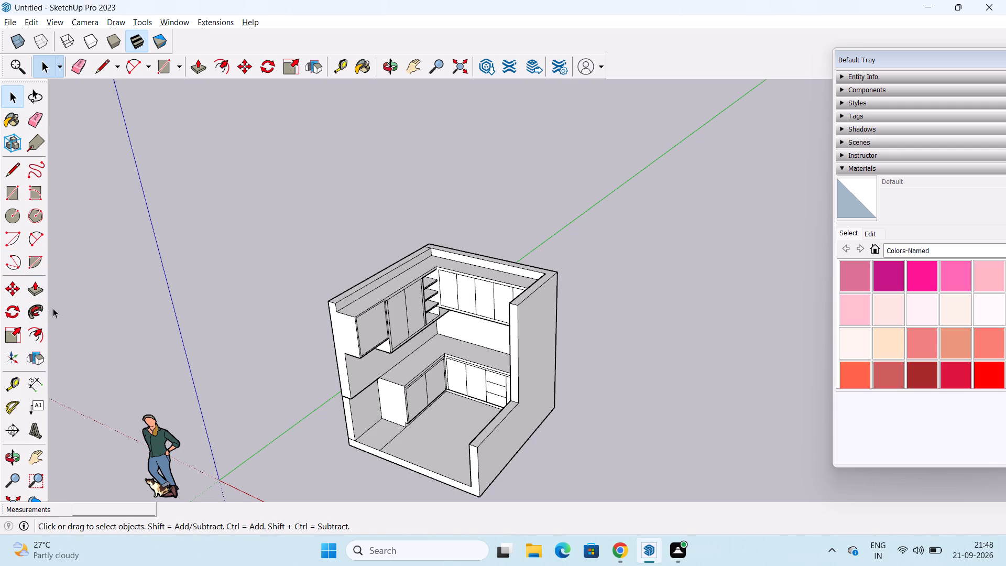
{"action": "left_click", "coordinate": [38, 291]}
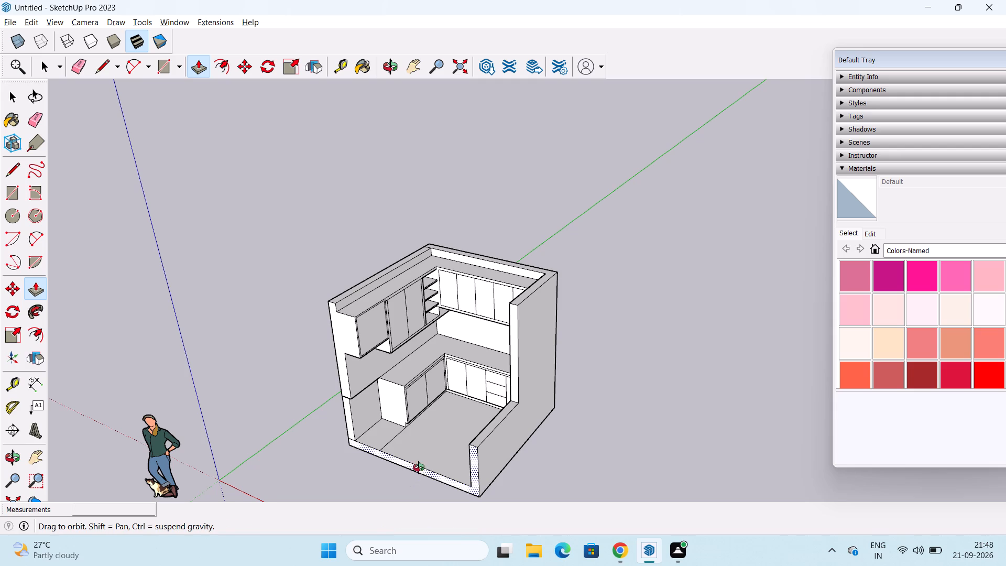
{"action": "middle_click_drag", "start_coordinate": [420, 464], "coordinate": [442, 407], "text": "shift"}
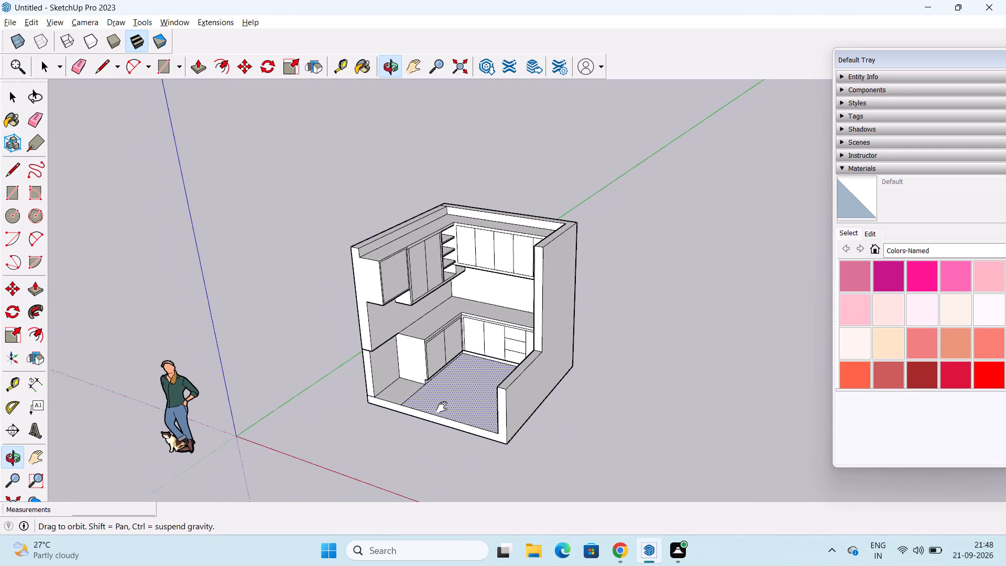
{"action": "middle_click_drag", "start_coordinate": [442, 407], "coordinate": [443, 405], "text": "shift"}
{"action": "left_click", "coordinate": [456, 416]}
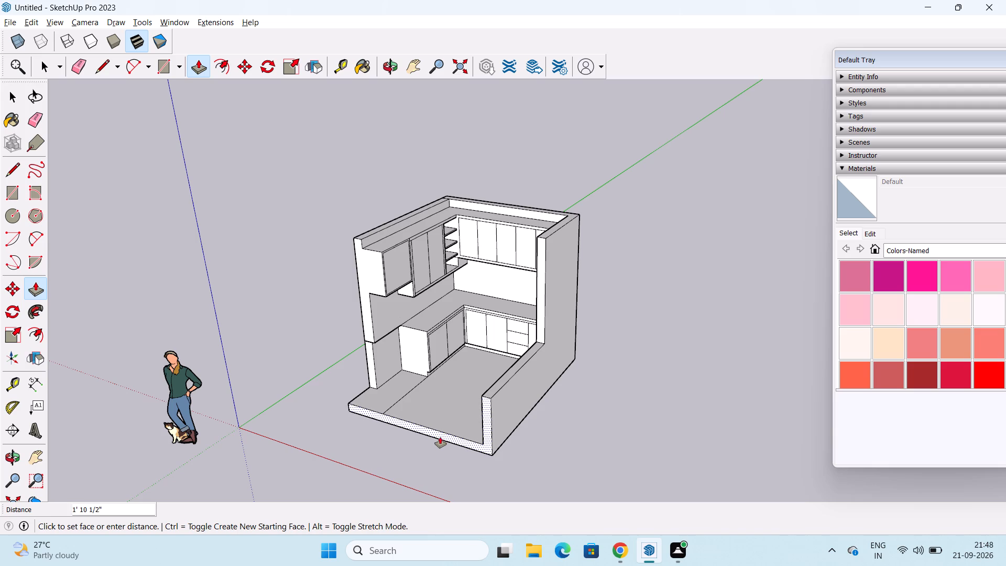
{"action": "middle_click_drag", "start_coordinate": [443, 434], "coordinate": [328, 444]}
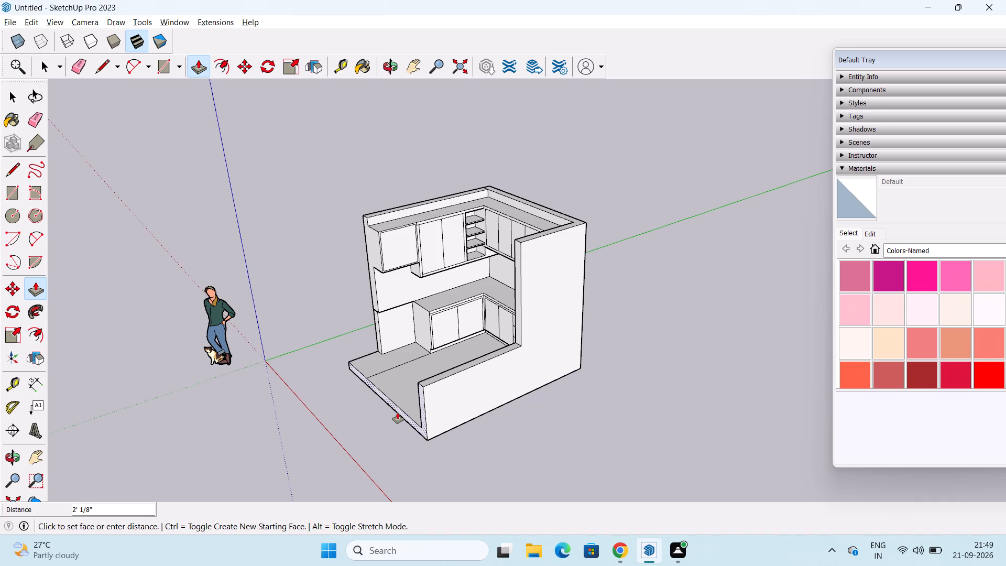
{"action": "left_click", "coordinate": [398, 412]}
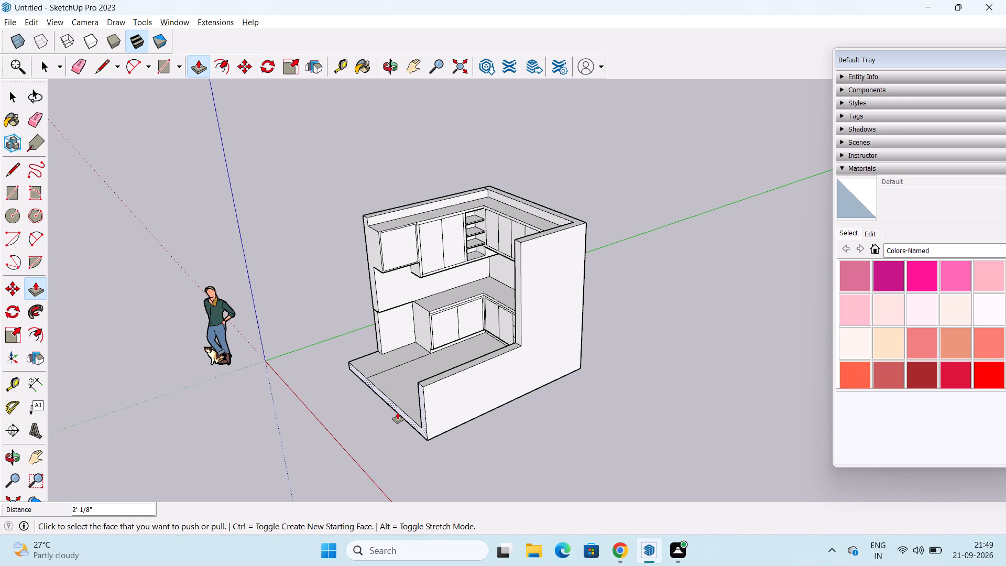
{"action": "middle_click_drag", "start_coordinate": [422, 418], "coordinate": [535, 443]}
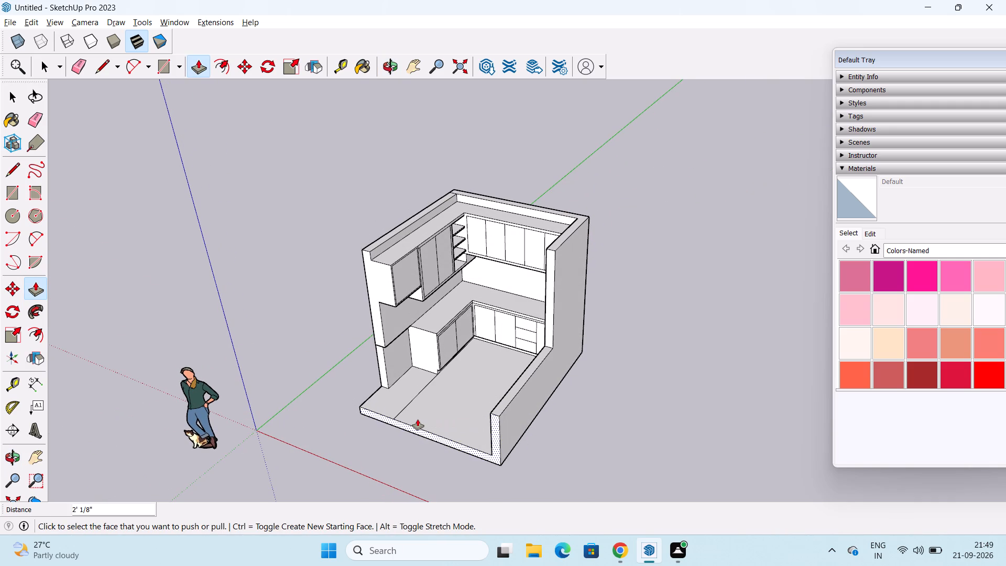
{"action": "key", "text": "space"}
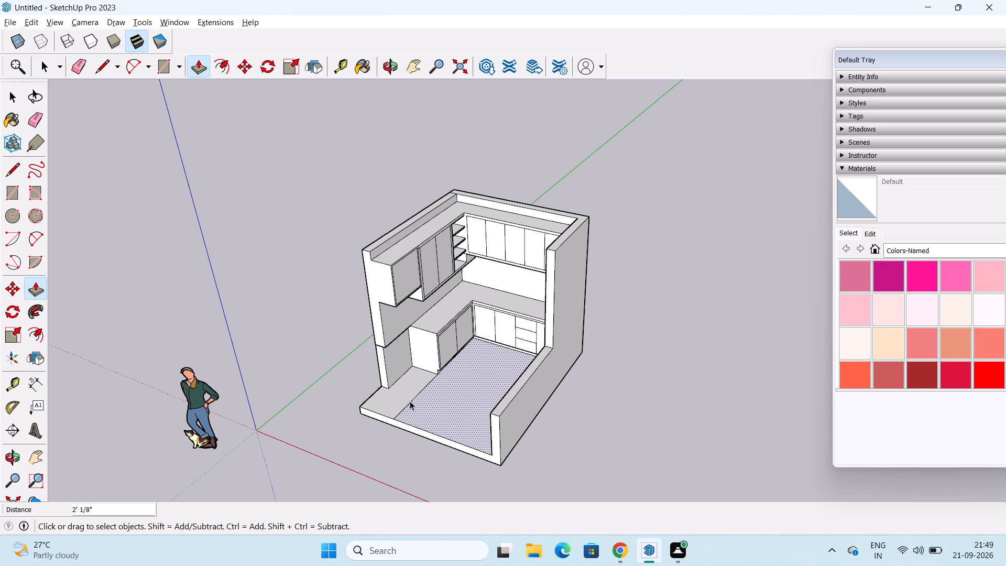
Draw a 5' by 1' 6 3/4" rectangle on the low wall's top from the tall wall's inner corner, overhanging the outer side.
{"action": "scroll", "coordinate": [441, 386], "scroll_direction": "up", "scroll_amount": 2}
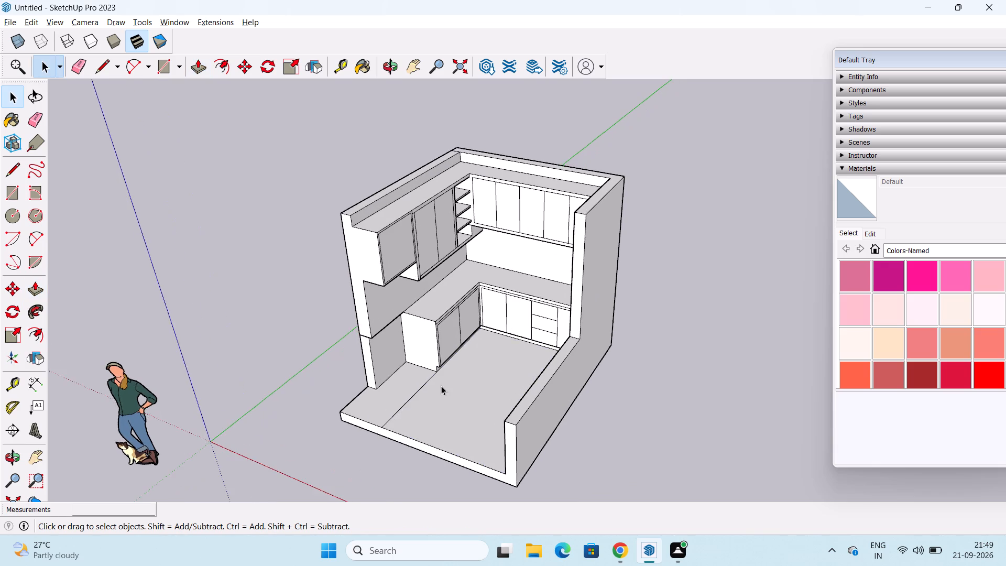
{"action": "middle_click_drag", "start_coordinate": [441, 386], "coordinate": [420, 408]}
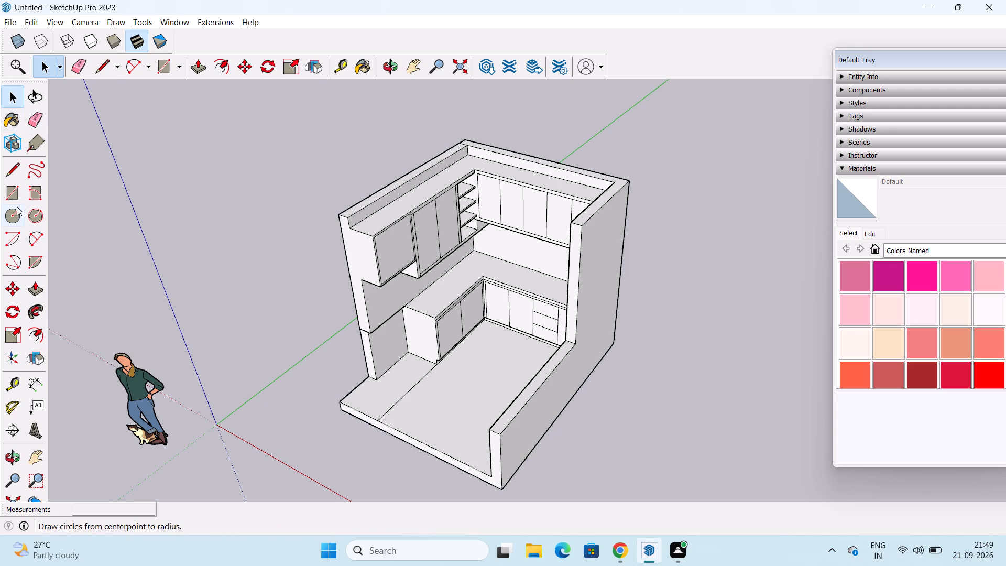
{"action": "left_click", "coordinate": [16, 188]}
{"action": "scroll", "coordinate": [592, 368], "scroll_direction": "up", "scroll_amount": 6}
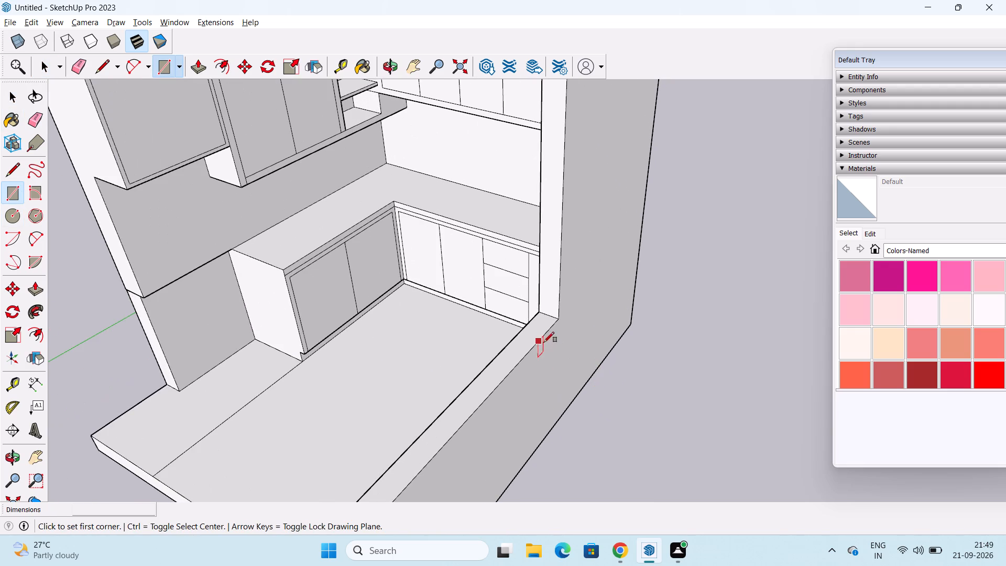
{"action": "left_click", "coordinate": [537, 312]}
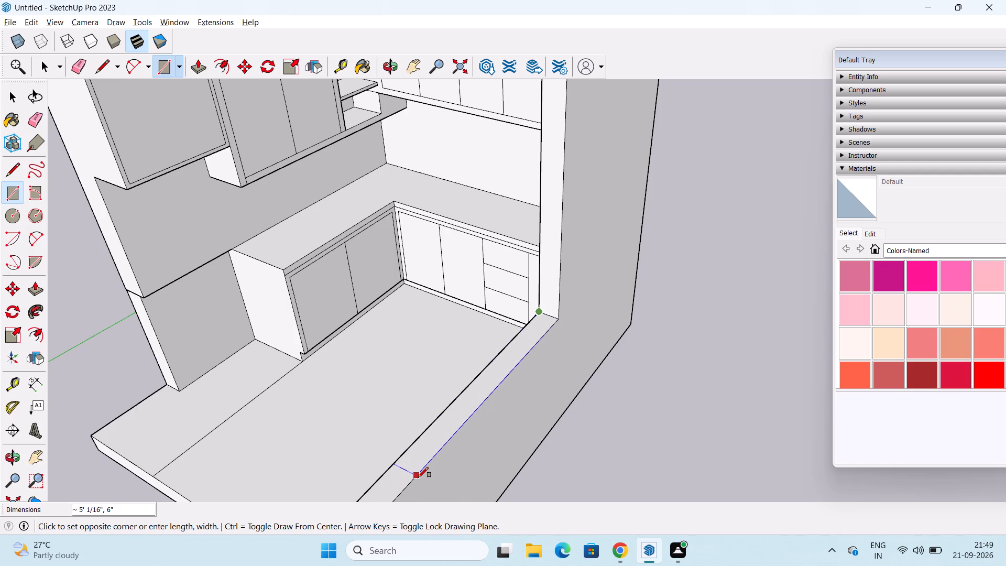
{"action": "middle_click_drag", "start_coordinate": [418, 477], "coordinate": [423, 431], "text": "shift"}
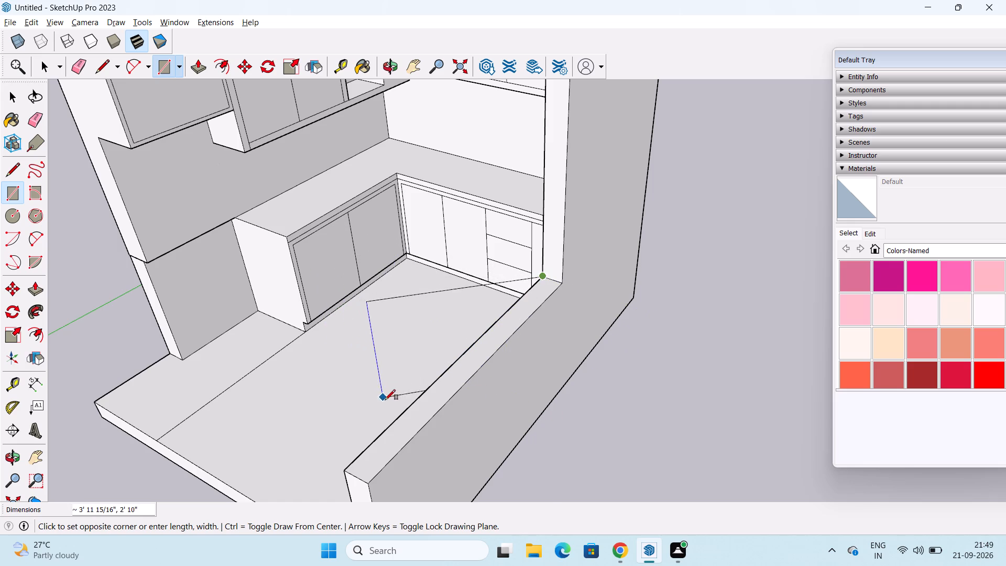
{"action": "middle_click_drag", "start_coordinate": [411, 388], "coordinate": [560, 405]}
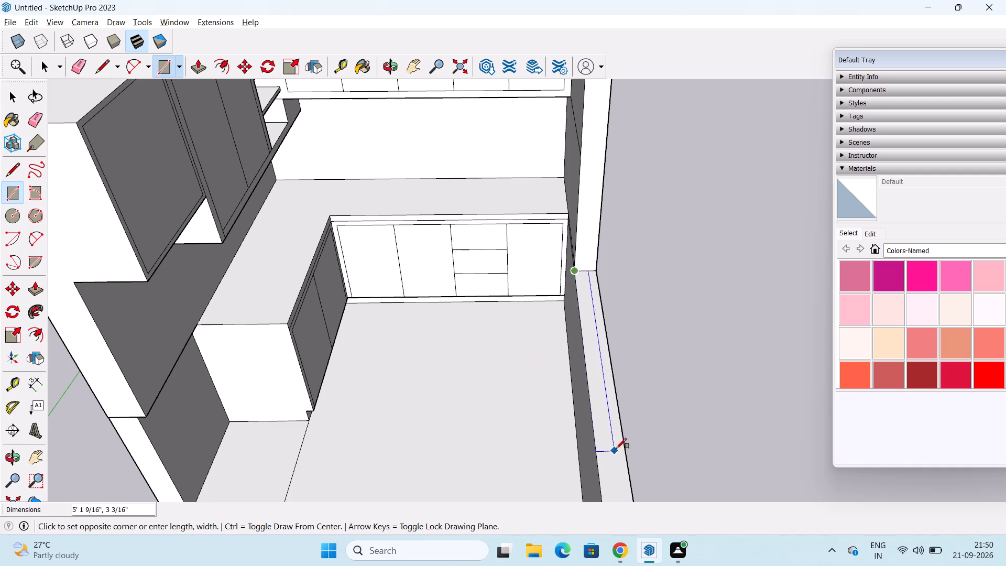
{"action": "left_click", "coordinate": [685, 449]}
{"action": "middle_click_drag", "start_coordinate": [654, 443], "coordinate": [566, 407]}
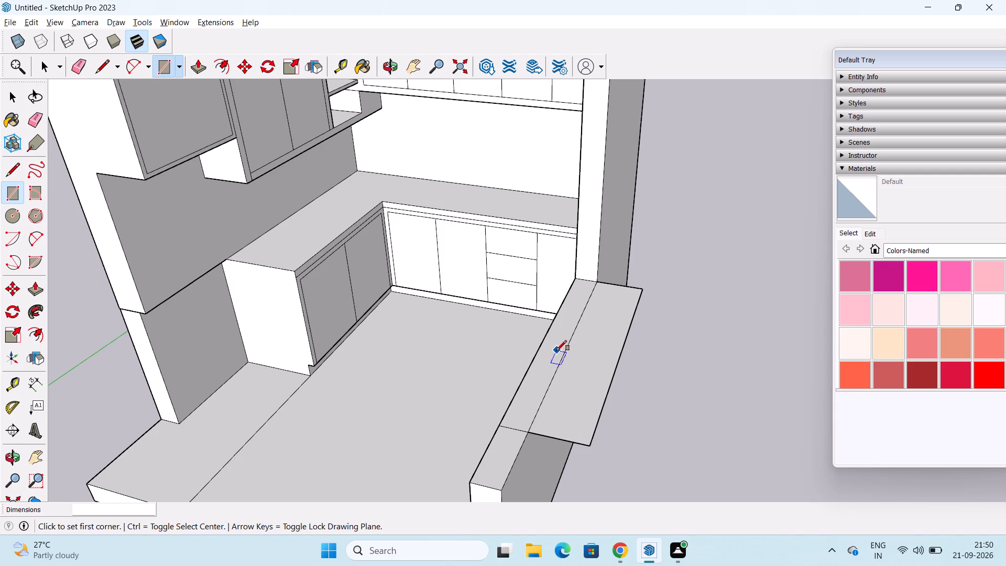
{"action": "key", "text": "space"}
Push/Pull both parts of the counter rectangle on the low wall up 3" to form a slab.
{"action": "middle_click_drag", "start_coordinate": [605, 394], "coordinate": [607, 394]}
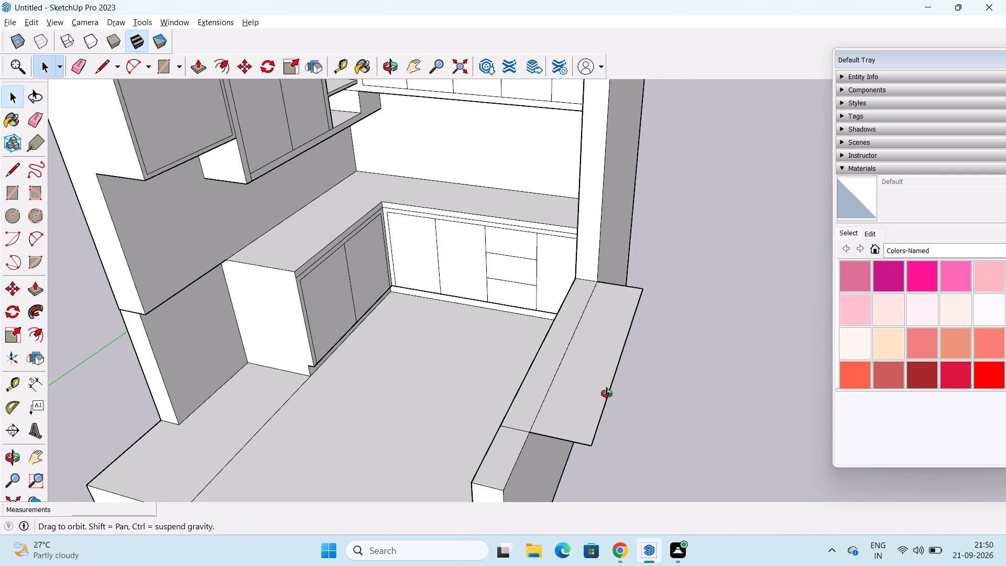
{"action": "middle_click_drag", "start_coordinate": [607, 394], "coordinate": [419, 358]}
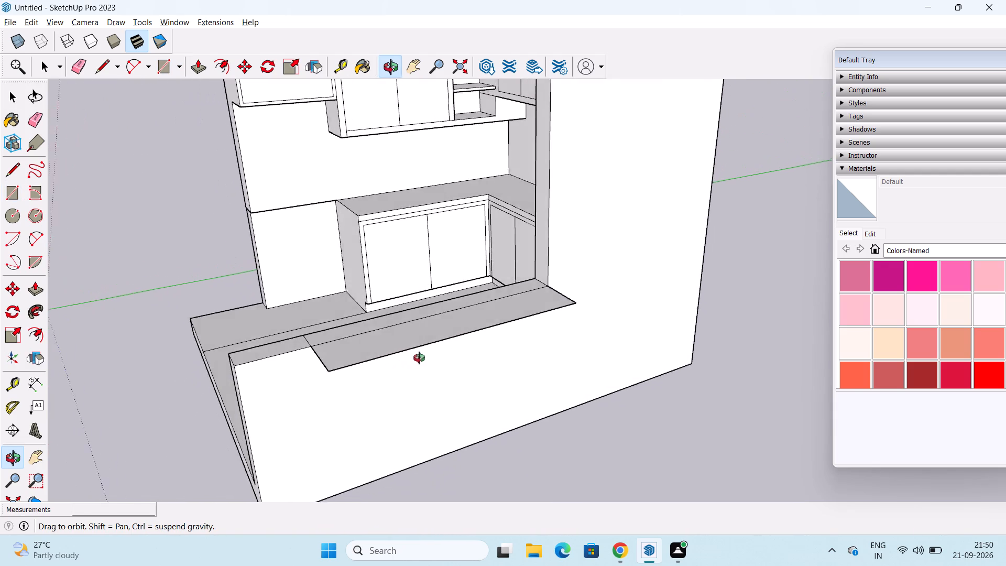
{"action": "middle_click_drag", "start_coordinate": [419, 358], "coordinate": [431, 354]}
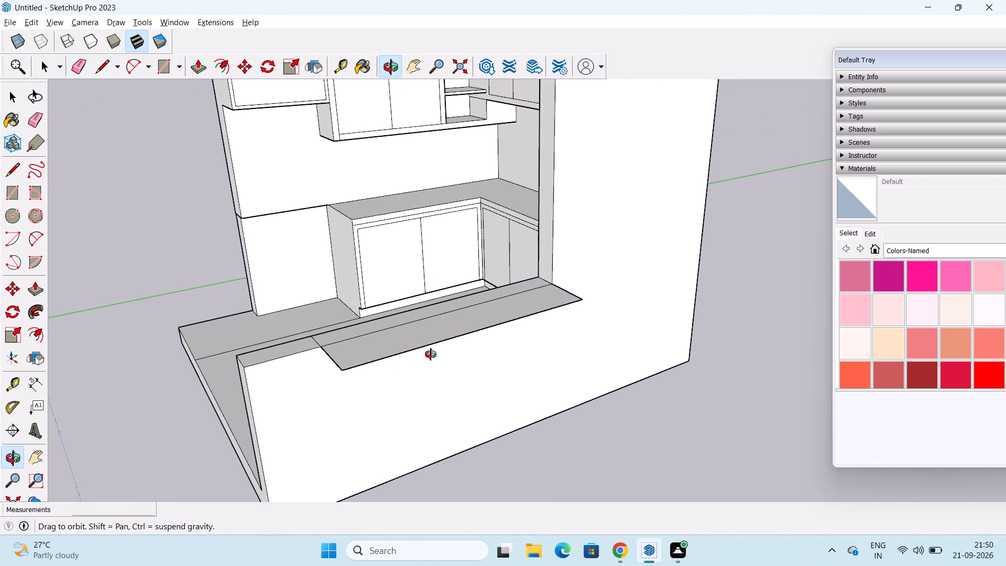
{"action": "middle_click_drag", "start_coordinate": [431, 354], "coordinate": [467, 376]}
{"action": "scroll", "coordinate": [459, 374], "scroll_direction": "up", "scroll_amount": 1}
{"action": "middle_click", "coordinate": [550, 407]}
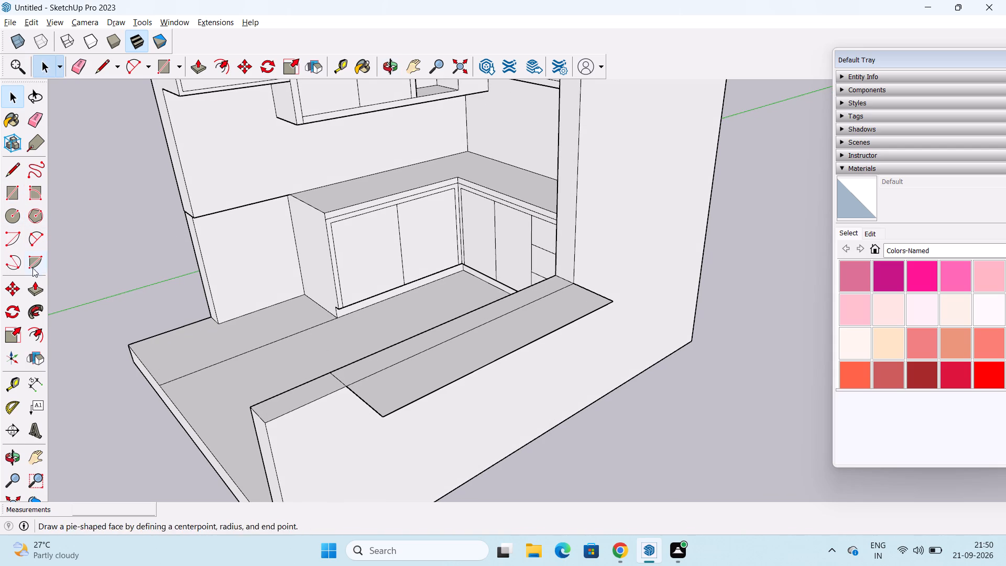
{"action": "left_click_drag", "start_coordinate": [35, 287], "coordinate": [58, 288]}
{"action": "left_click", "coordinate": [35, 288]}
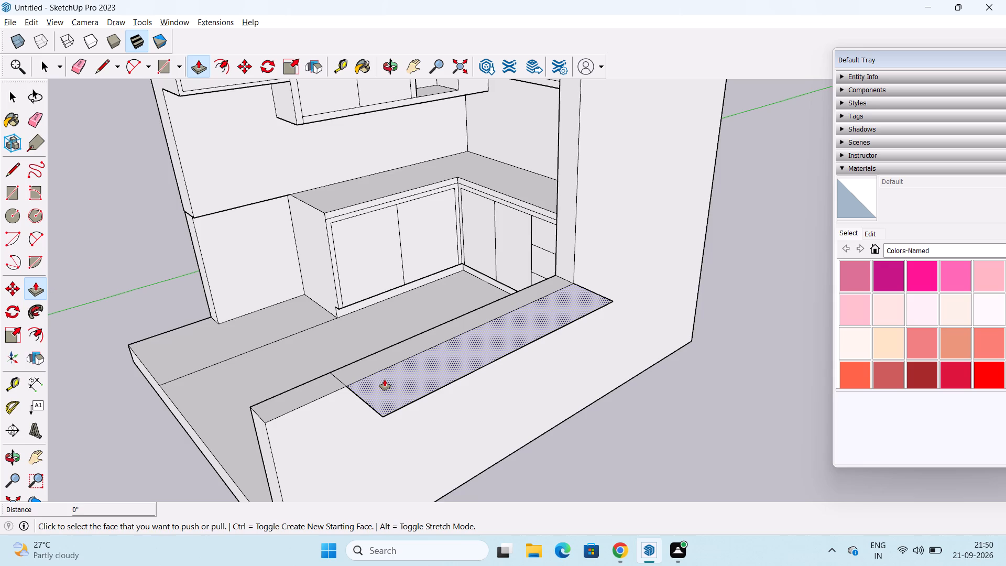
{"action": "left_click", "coordinate": [385, 379]}
{"action": "type", "text": "3\""}
{"action": "key", "text": "Return"}
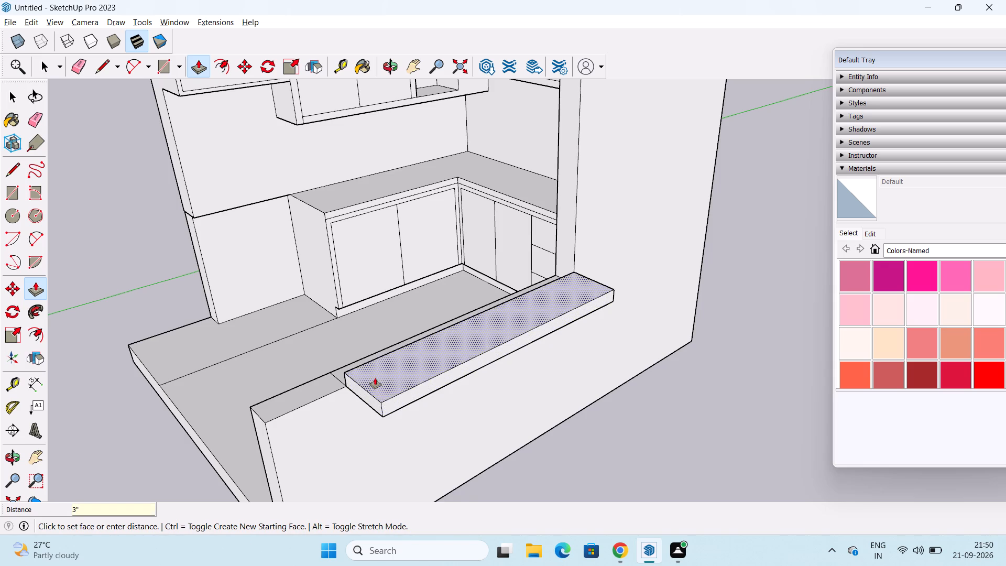
{"action": "middle_click_drag", "start_coordinate": [375, 378], "coordinate": [492, 419]}
{"action": "double_click", "coordinate": [522, 397]}
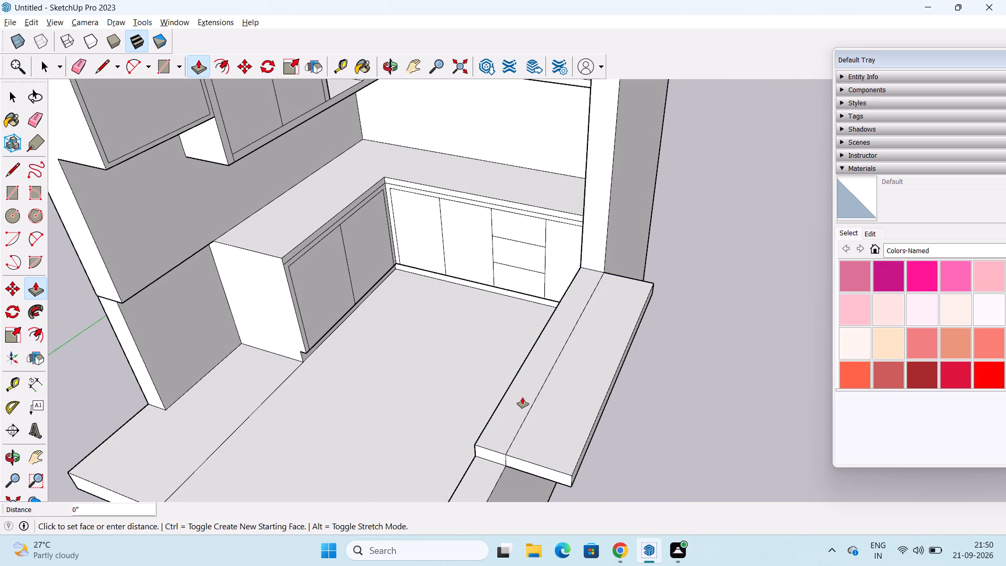
Draw a line about 5' long along the counter slab's bottom edge on the low wall's kitchen-side face, from the tall wall to the slab's end.
{"action": "middle_click_drag", "start_coordinate": [524, 397], "coordinate": [819, 417]}
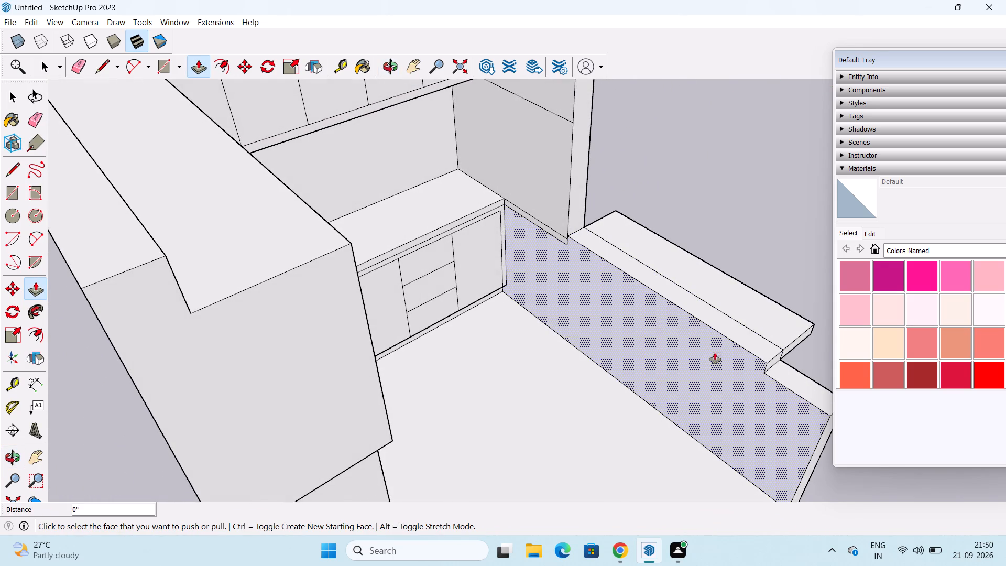
{"action": "scroll", "coordinate": [650, 317], "scroll_direction": "up", "scroll_amount": 2}
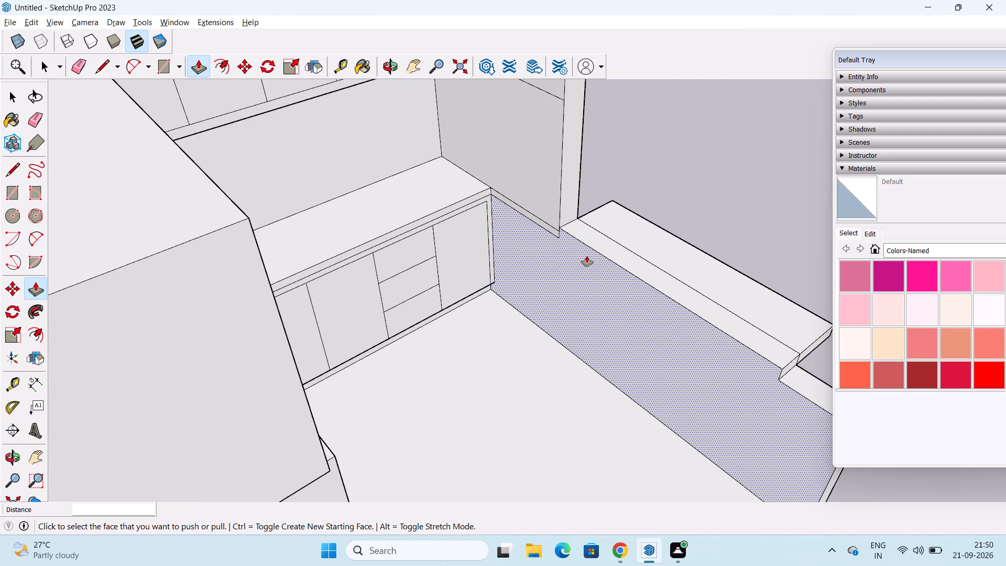
{"action": "key", "text": "space"}
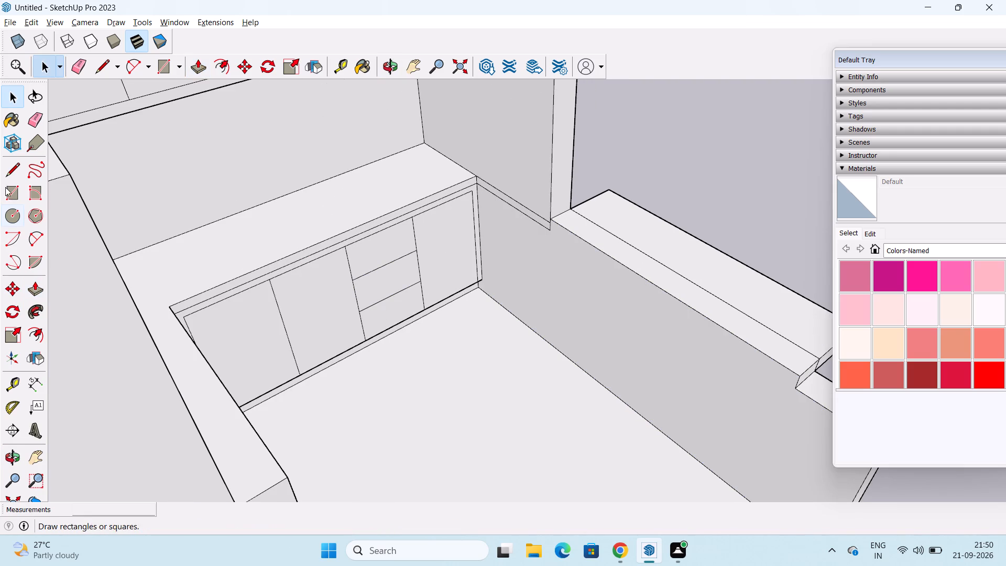
{"action": "left_click", "coordinate": [6, 173]}
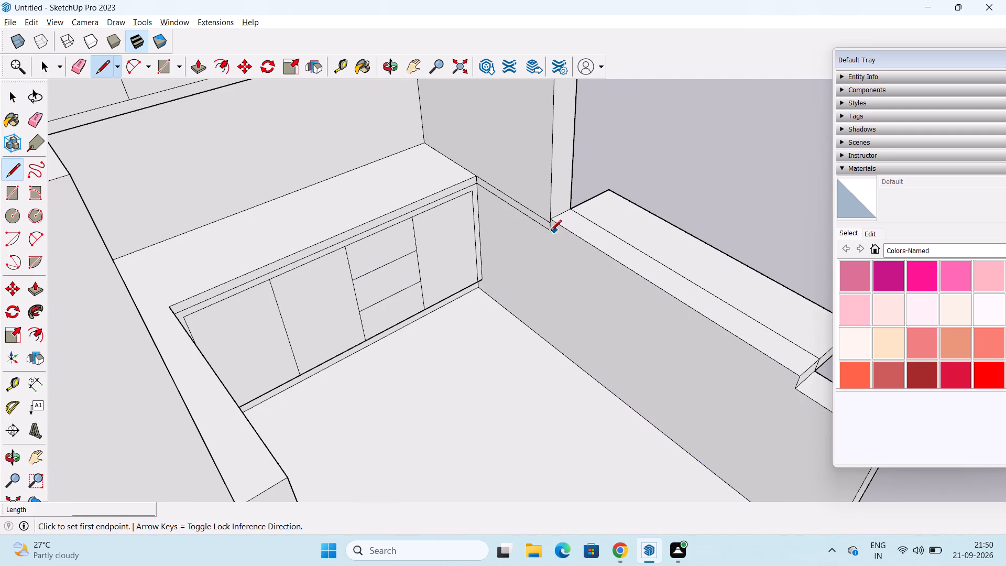
{"action": "left_click", "coordinate": [549, 232]}
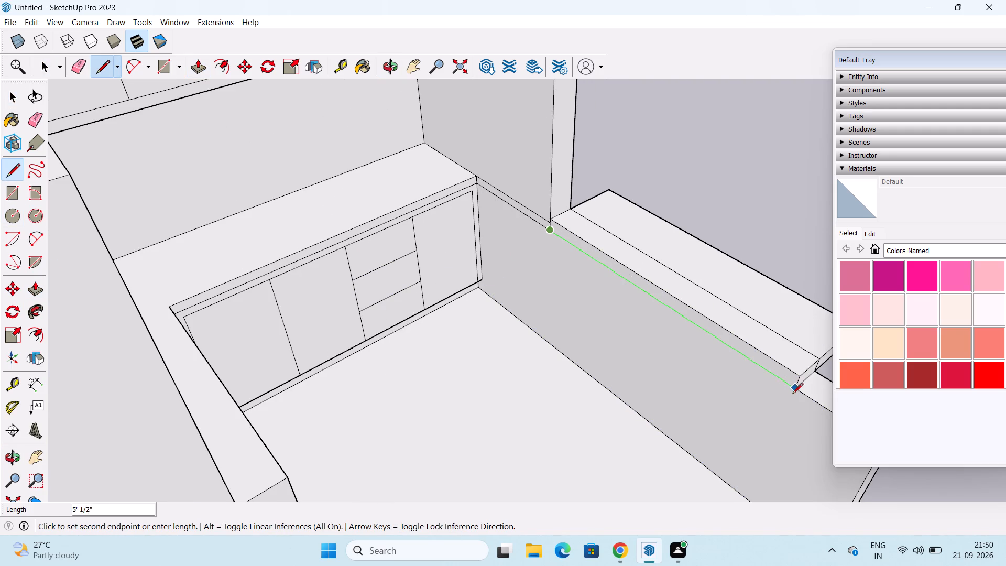
{"action": "left_click", "coordinate": [798, 391]}
{"action": "key", "text": "space"}
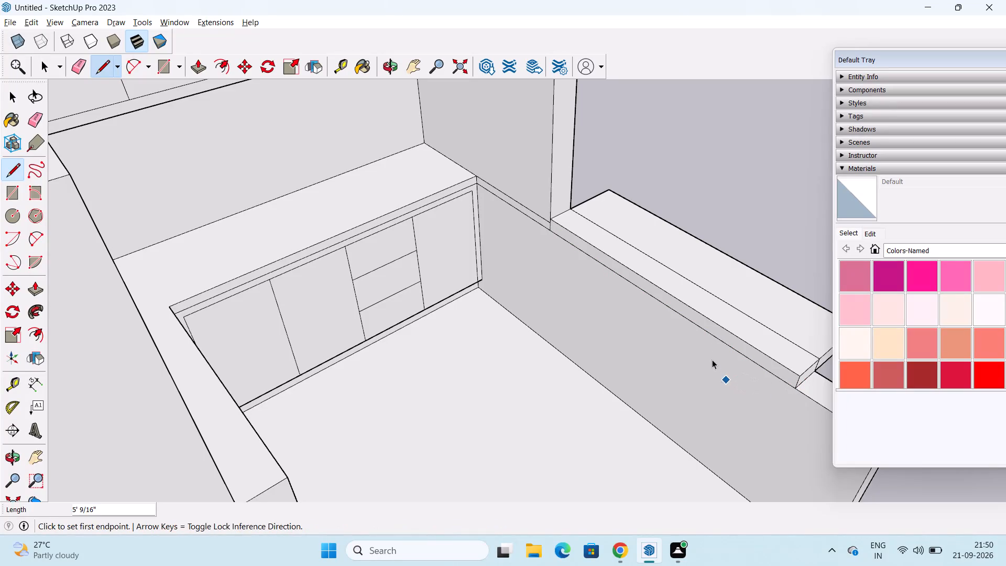
Pull the counter slab's kitchen-side edge face inward about 8 13/16" so it overhangs the low wall.
{"action": "key", "text": "p"}
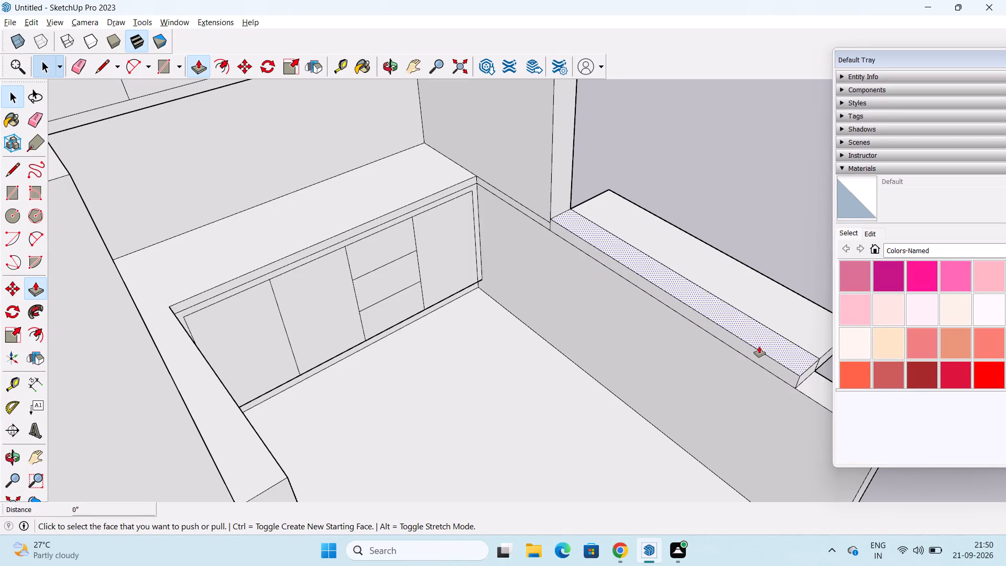
{"action": "left_click", "coordinate": [759, 356]}
{"action": "middle_click_drag", "start_coordinate": [714, 374], "coordinate": [577, 388]}
{"action": "middle_click_drag", "start_coordinate": [626, 386], "coordinate": [607, 391]}
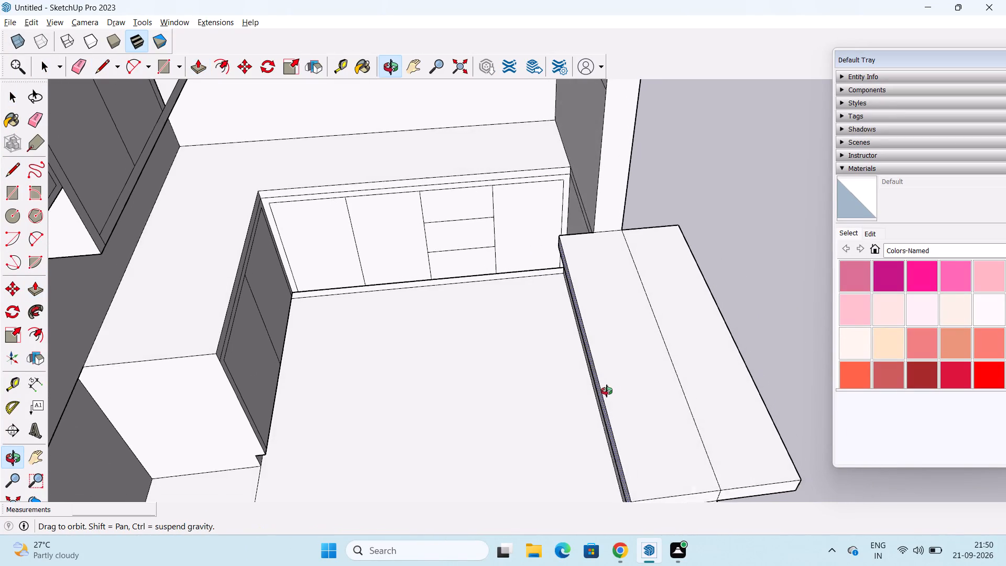
{"action": "middle_click_drag", "start_coordinate": [607, 391], "coordinate": [595, 391]}
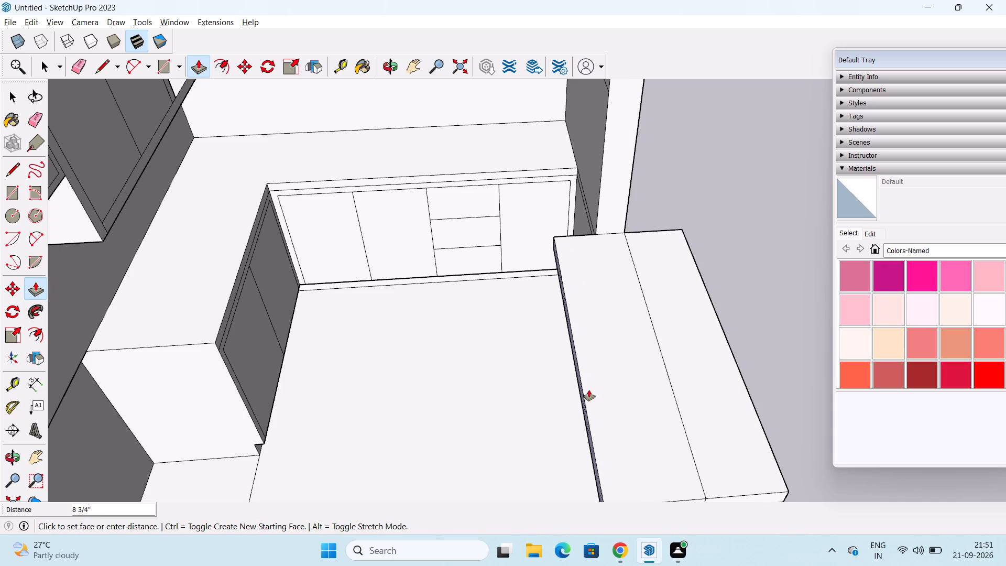
{"action": "left_click", "coordinate": [588, 390]}
Delete the leftover dividing edges on the counter slab's top and end face.
{"action": "scroll", "coordinate": [627, 361], "scroll_direction": "down", "scroll_amount": 2}
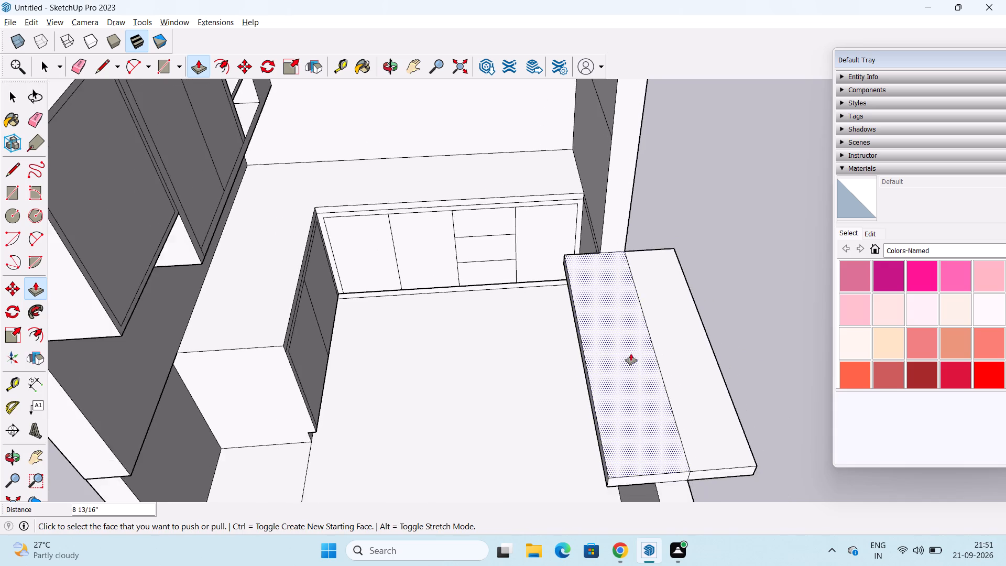
{"action": "middle_click_drag", "start_coordinate": [633, 343], "coordinate": [442, 292]}
{"action": "key", "text": "space"}
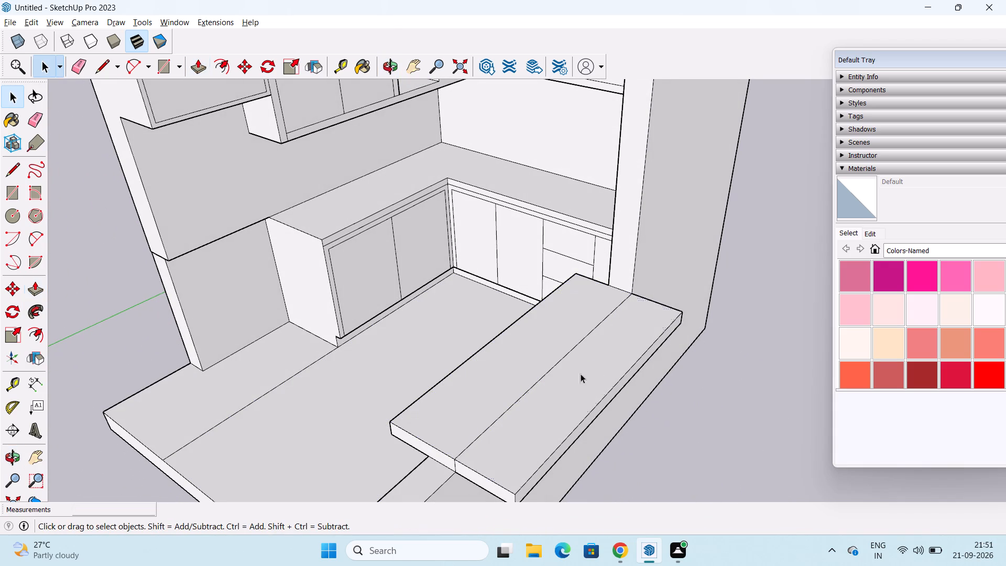
{"action": "left_click", "coordinate": [551, 366]}
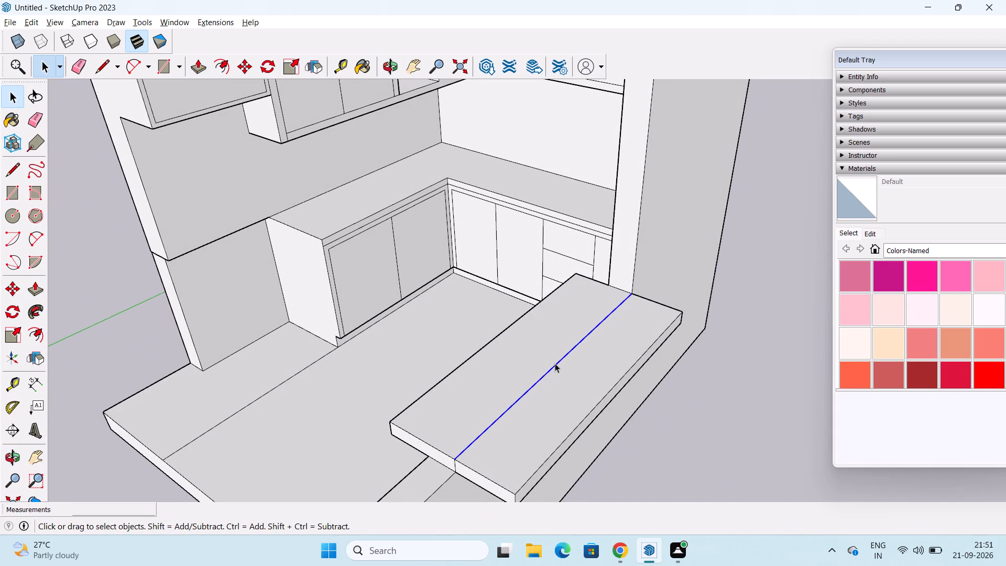
{"action": "key", "text": "Delete"}
{"action": "middle_click_drag", "start_coordinate": [523, 431], "coordinate": [534, 389]}
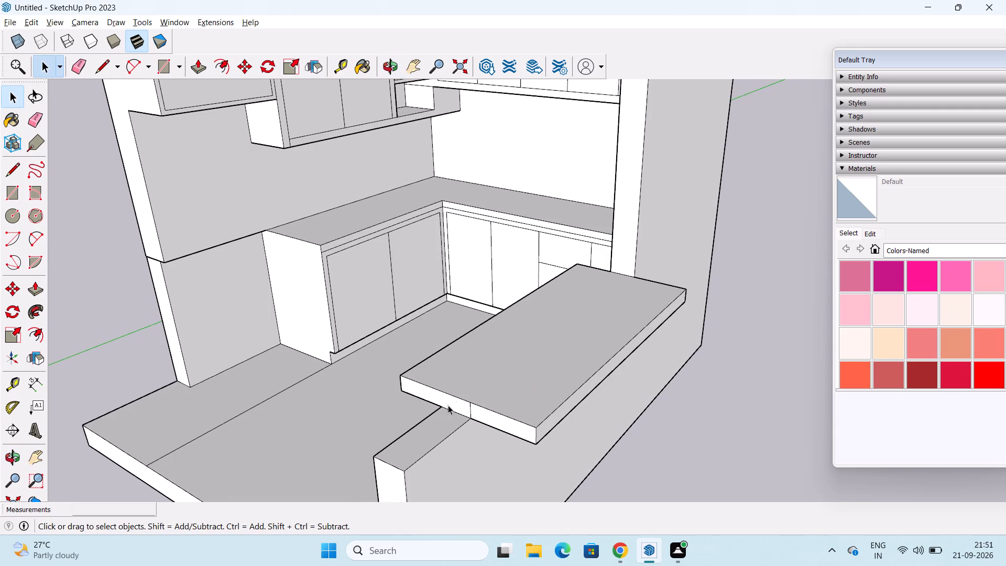
{"action": "left_click", "coordinate": [471, 407]}
{"action": "key", "text": "Delete"}
Examine the overhanging counter and the whole kitchen from the outer side and the front.
{"action": "scroll", "coordinate": [528, 371], "scroll_direction": "down", "scroll_amount": 1}
{"action": "middle_click_drag", "start_coordinate": [559, 342], "coordinate": [425, 349]}
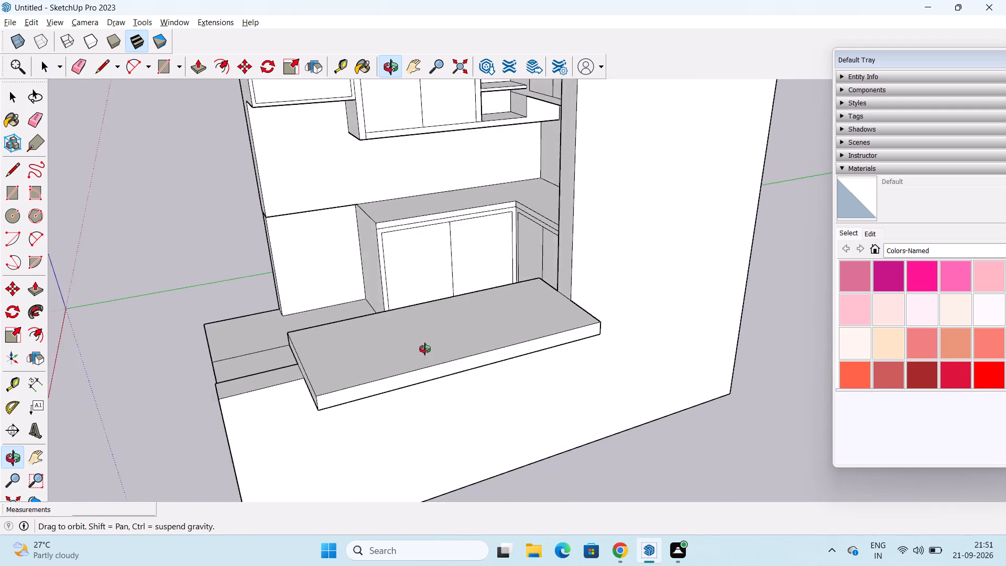
{"action": "middle_click_drag", "start_coordinate": [425, 349], "coordinate": [447, 335]}
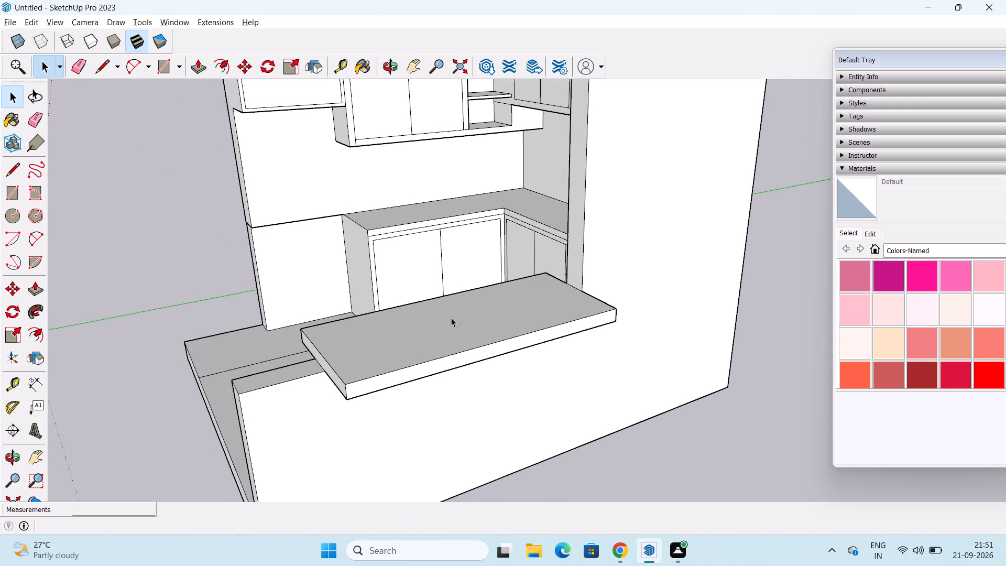
{"action": "scroll", "coordinate": [393, 390], "scroll_direction": "down", "scroll_amount": 4}
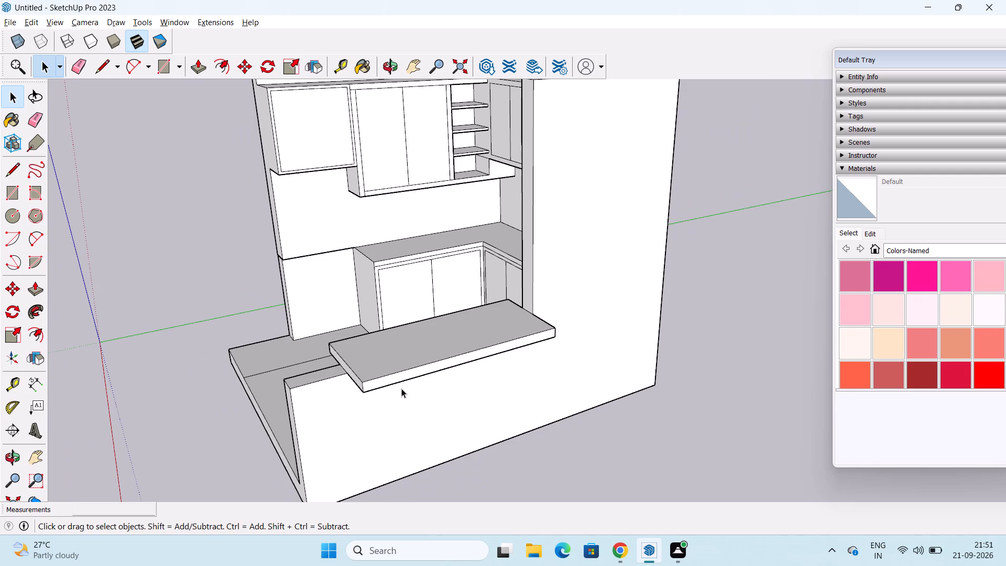
{"action": "middle_click_drag", "start_coordinate": [402, 408], "coordinate": [446, 346]}
{"action": "scroll", "coordinate": [445, 369], "scroll_direction": "down", "scroll_amount": 1}
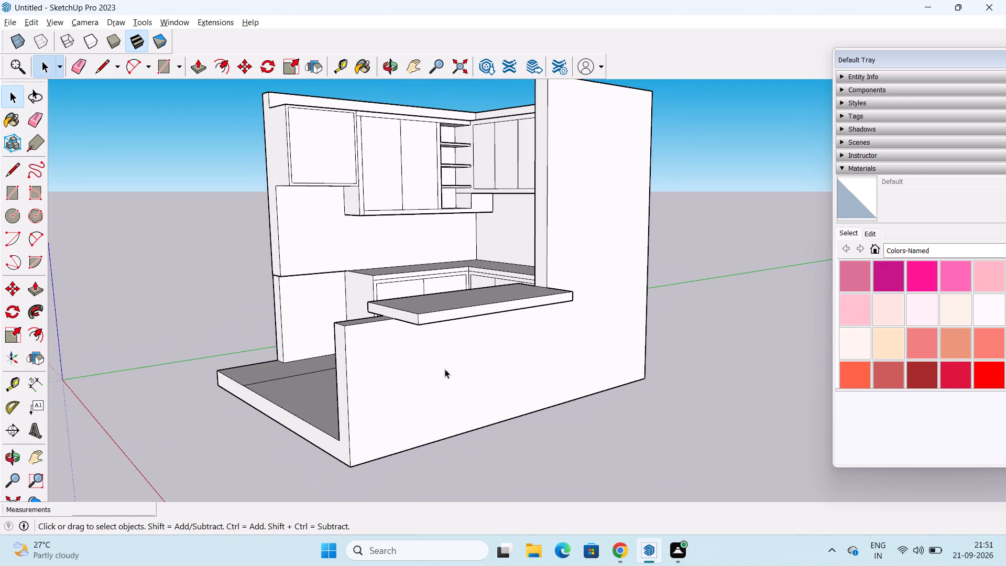
{"action": "scroll", "coordinate": [409, 390], "scroll_direction": "down", "scroll_amount": 1}
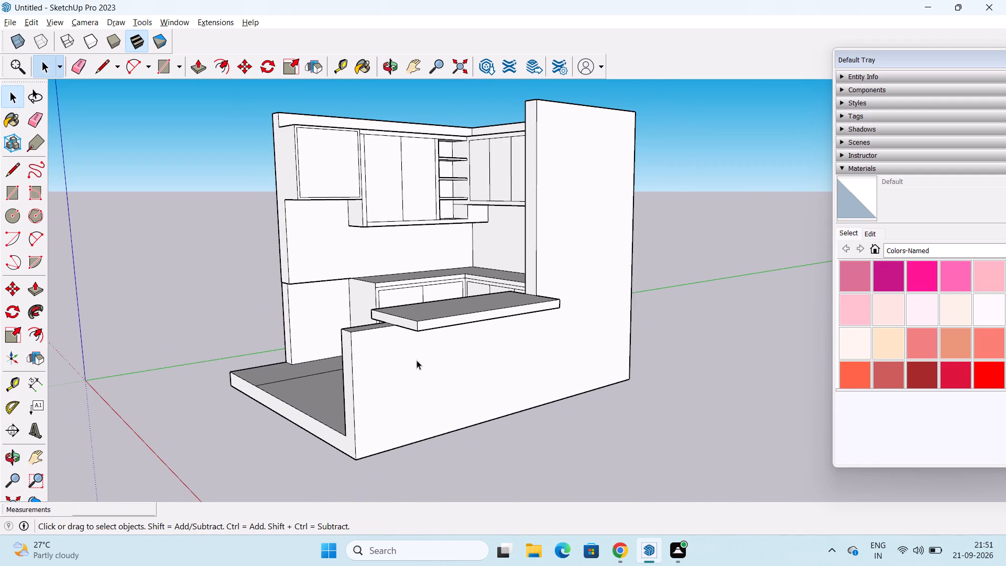
{"action": "scroll", "coordinate": [417, 351], "scroll_direction": "up", "scroll_amount": 1}
{"action": "scroll", "coordinate": [417, 308], "scroll_direction": "down", "scroll_amount": 1}
{"action": "middle_click_drag", "start_coordinate": [417, 306], "coordinate": [447, 339]}
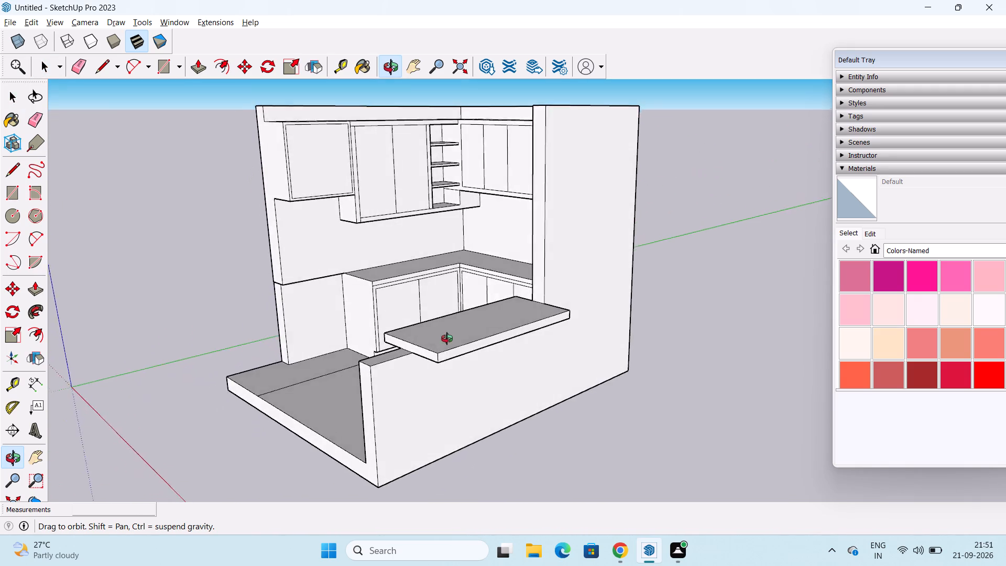
{"action": "middle_click_drag", "start_coordinate": [447, 339], "coordinate": [540, 333]}
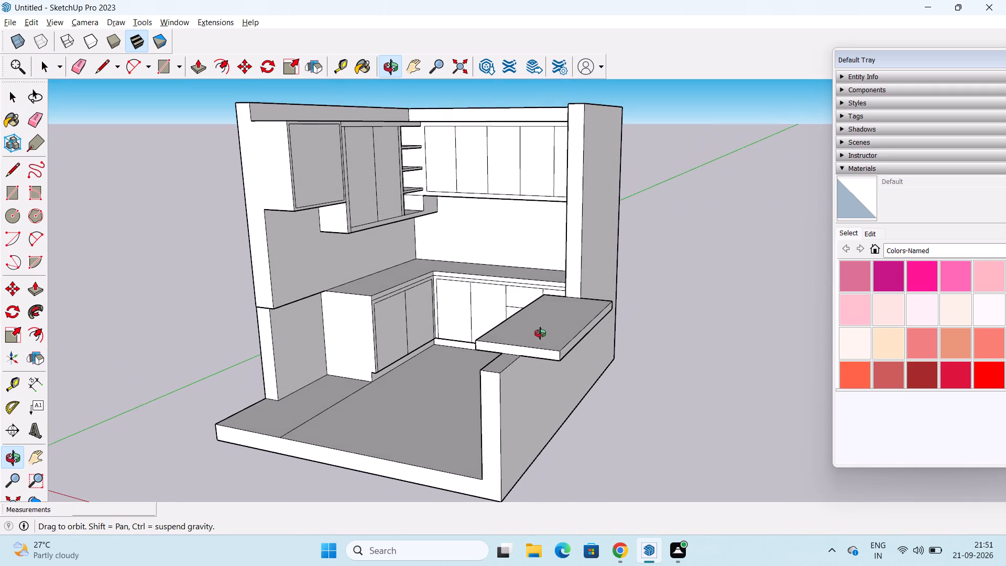
{"action": "middle_click_drag", "start_coordinate": [540, 333], "coordinate": [553, 329]}
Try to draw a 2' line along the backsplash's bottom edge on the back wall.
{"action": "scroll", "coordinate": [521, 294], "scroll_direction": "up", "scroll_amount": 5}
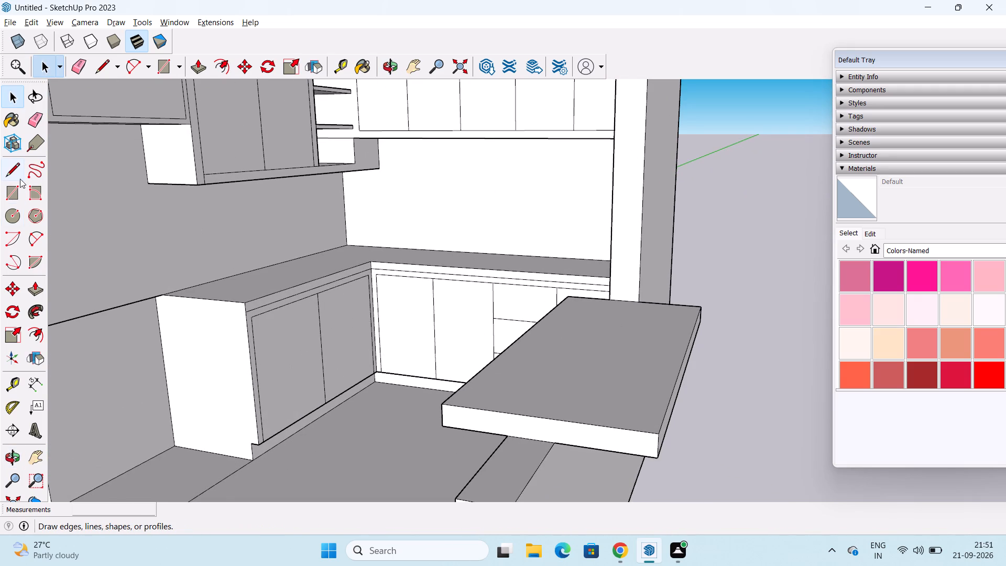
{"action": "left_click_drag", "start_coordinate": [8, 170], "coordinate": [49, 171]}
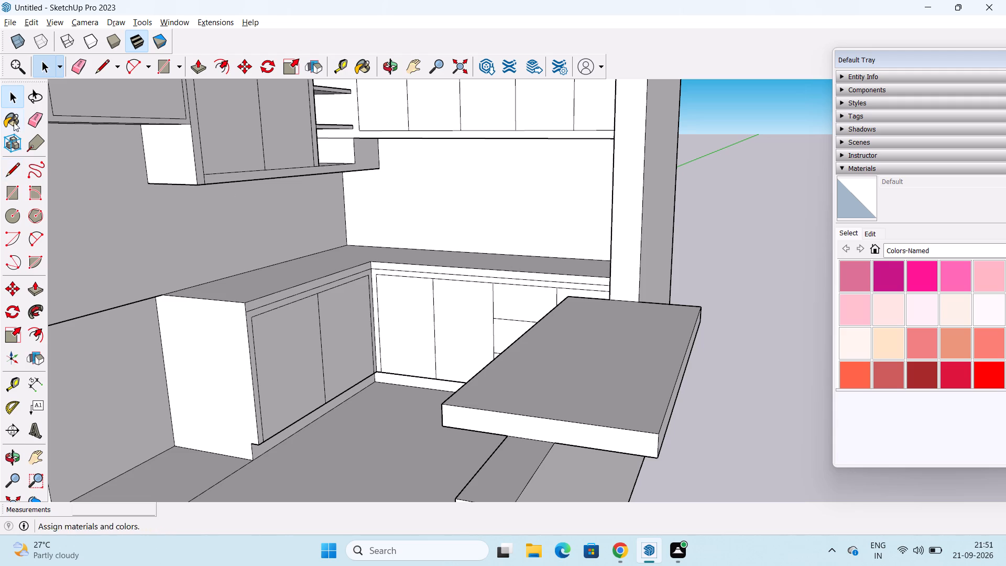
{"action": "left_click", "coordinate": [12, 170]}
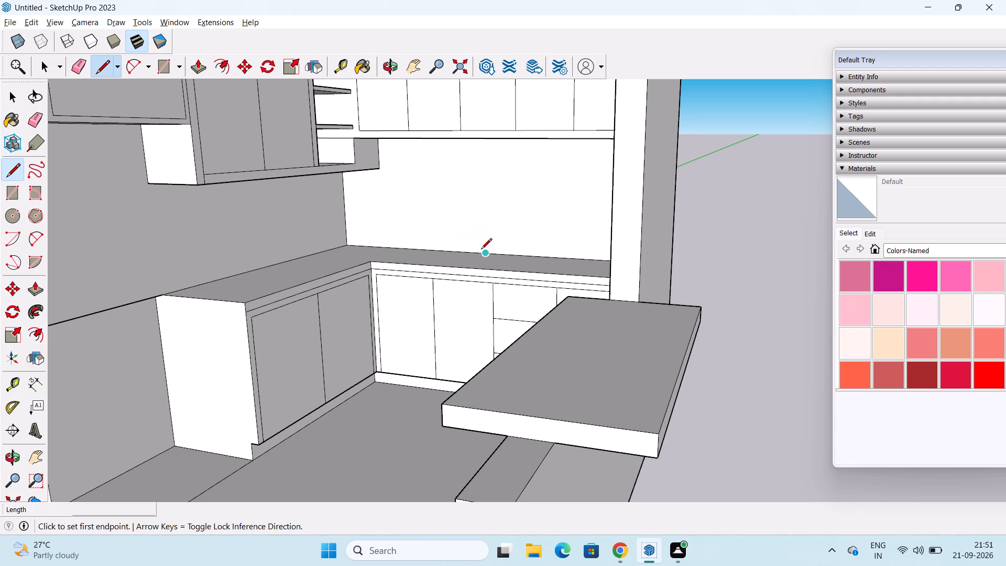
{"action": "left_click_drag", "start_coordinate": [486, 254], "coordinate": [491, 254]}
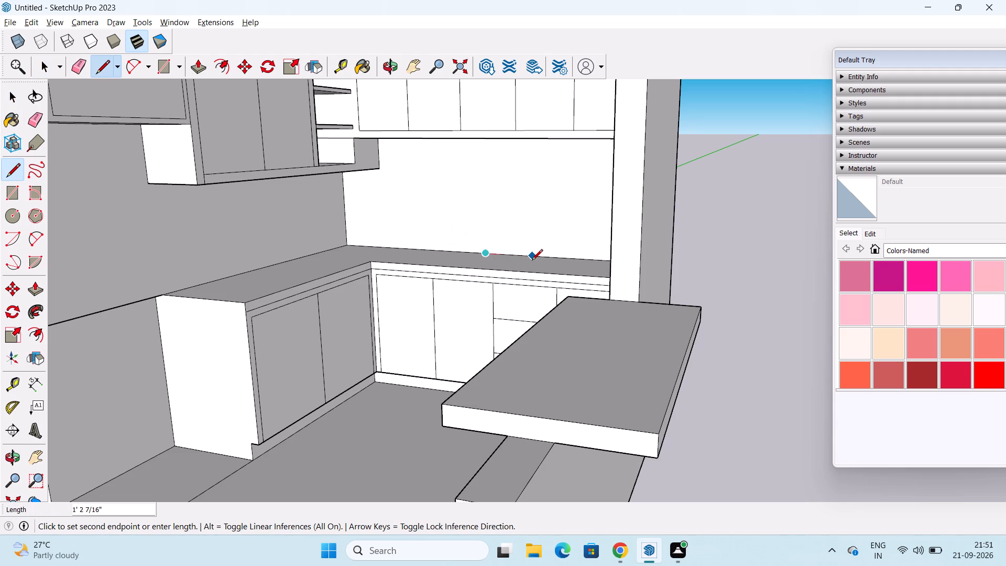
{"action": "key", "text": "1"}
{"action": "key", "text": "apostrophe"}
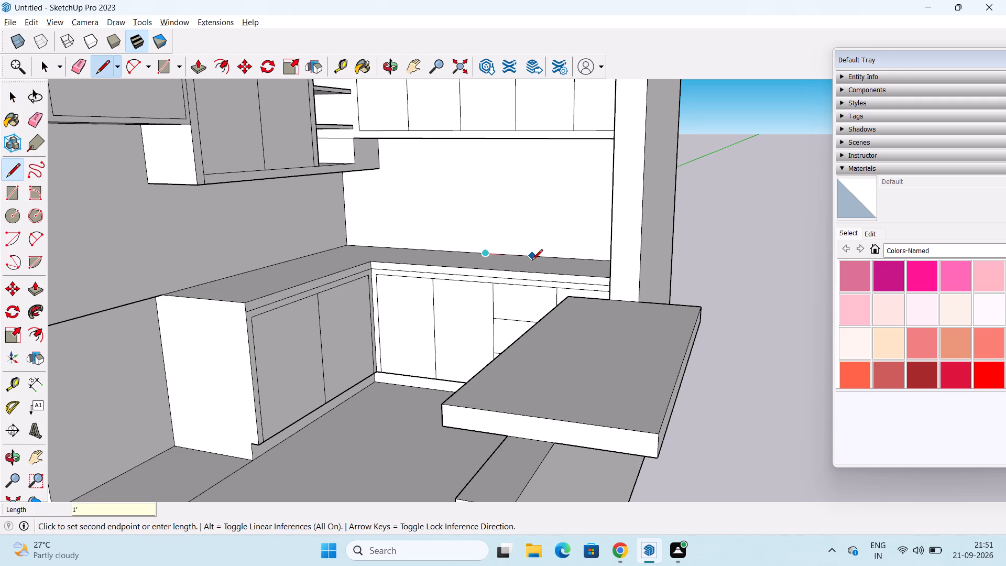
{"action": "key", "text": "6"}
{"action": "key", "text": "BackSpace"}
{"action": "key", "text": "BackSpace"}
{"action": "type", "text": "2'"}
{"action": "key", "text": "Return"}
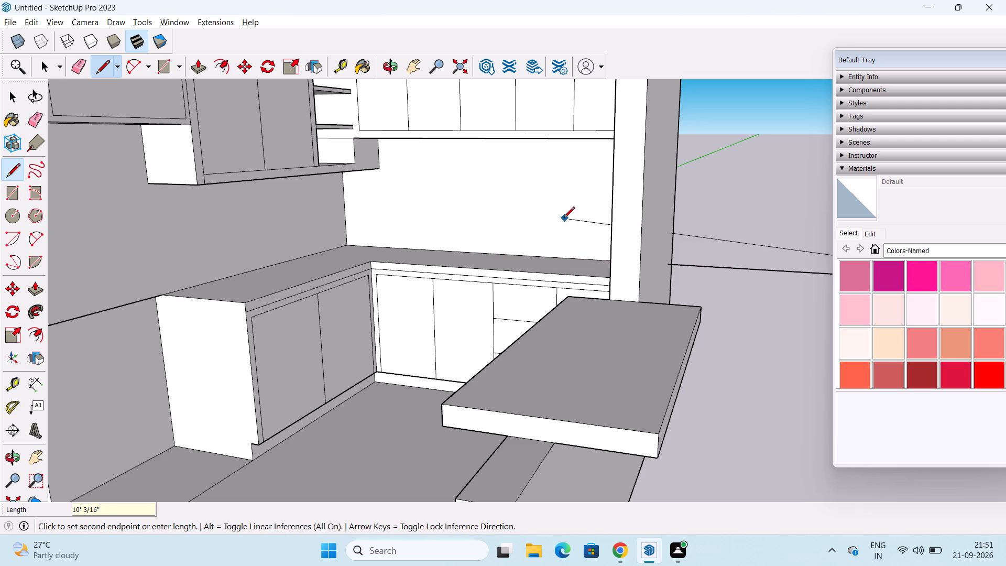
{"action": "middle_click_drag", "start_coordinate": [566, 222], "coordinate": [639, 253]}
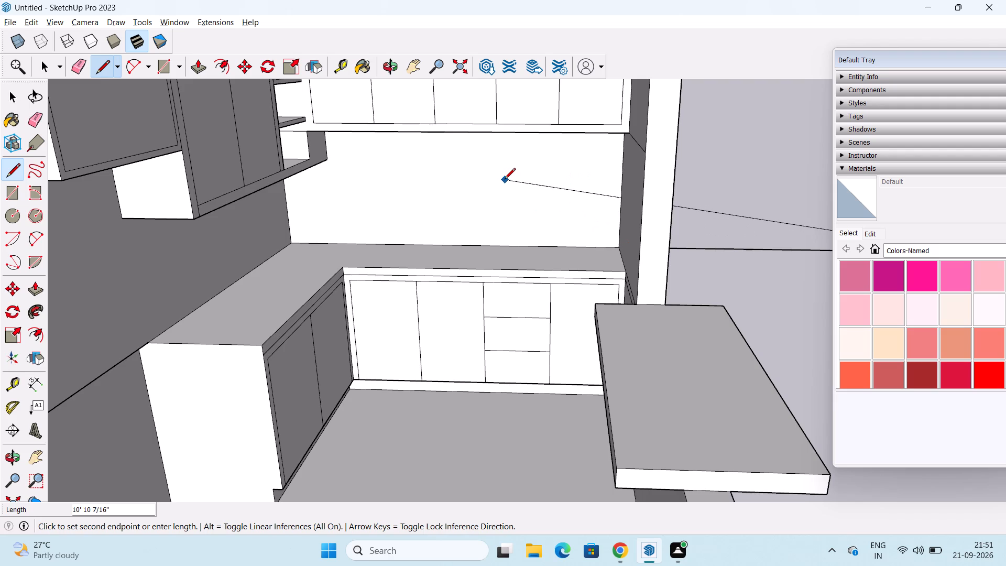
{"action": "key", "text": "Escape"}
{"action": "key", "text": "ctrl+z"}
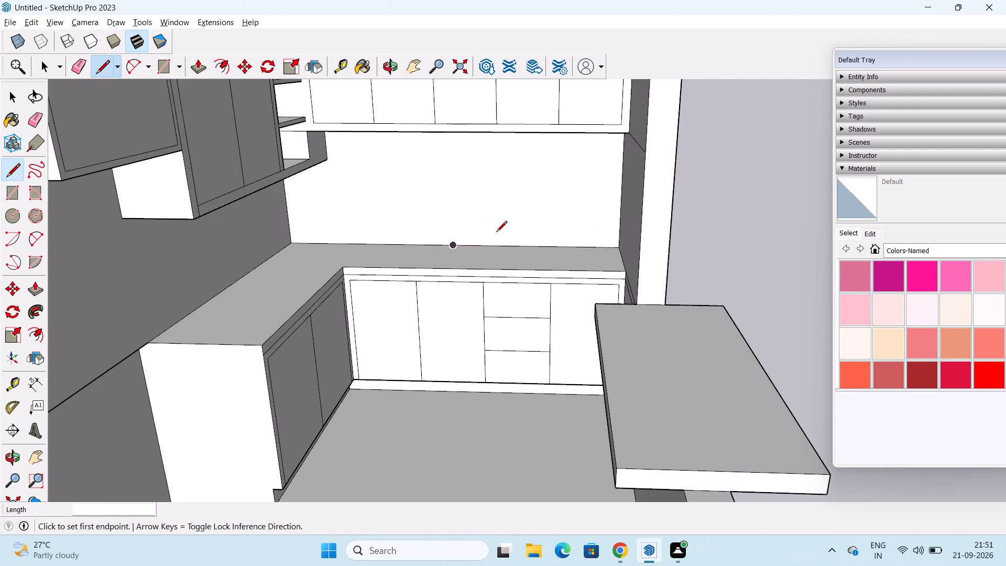
Draw a vertical line about 2' 9" up the back-wall backsplash to the upper units, starting 2' along its bottom edge from the midpoint toward the tall wall.
{"action": "left_click", "coordinate": [454, 248]}
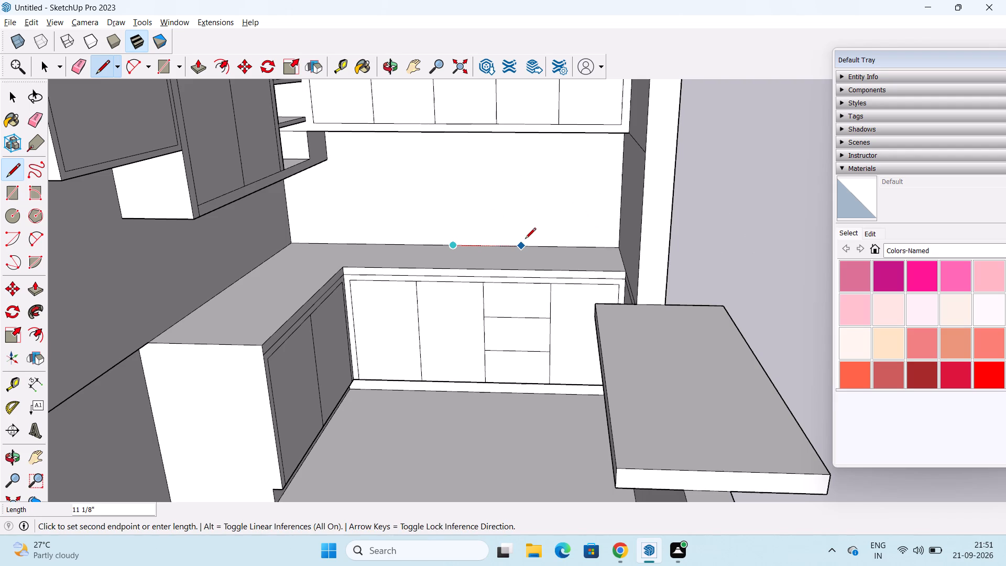
{"action": "key", "text": "2"}
{"action": "key", "text": "apostrophe"}
{"action": "key", "text": "Return"}
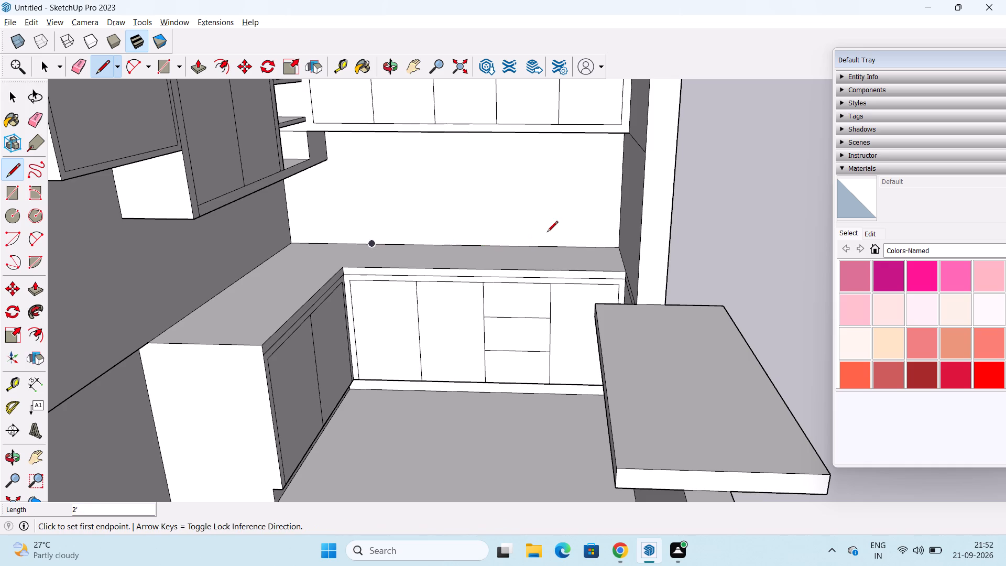
{"action": "left_click", "coordinate": [536, 246]}
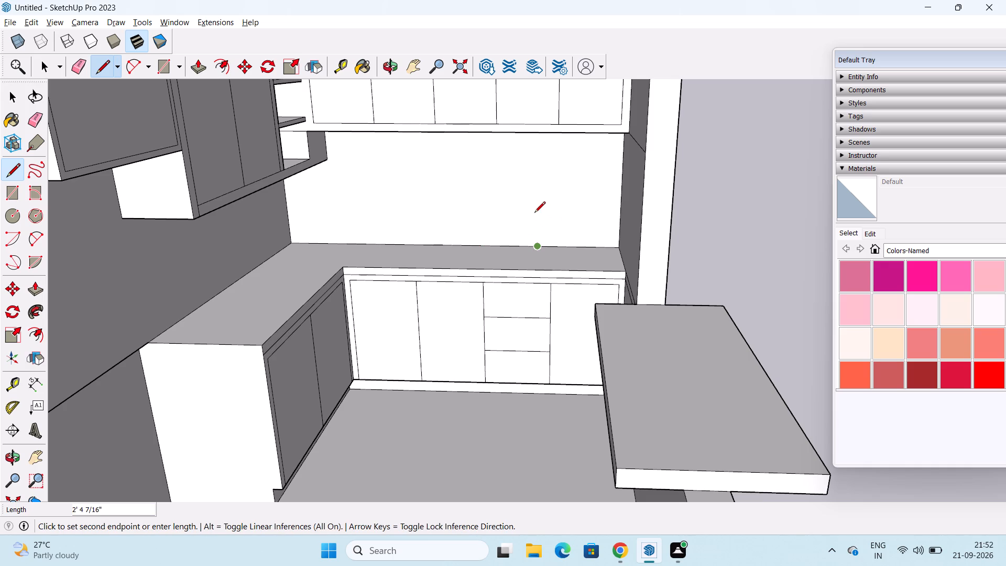
{"action": "middle_click_drag", "start_coordinate": [540, 180], "coordinate": [535, 106]}
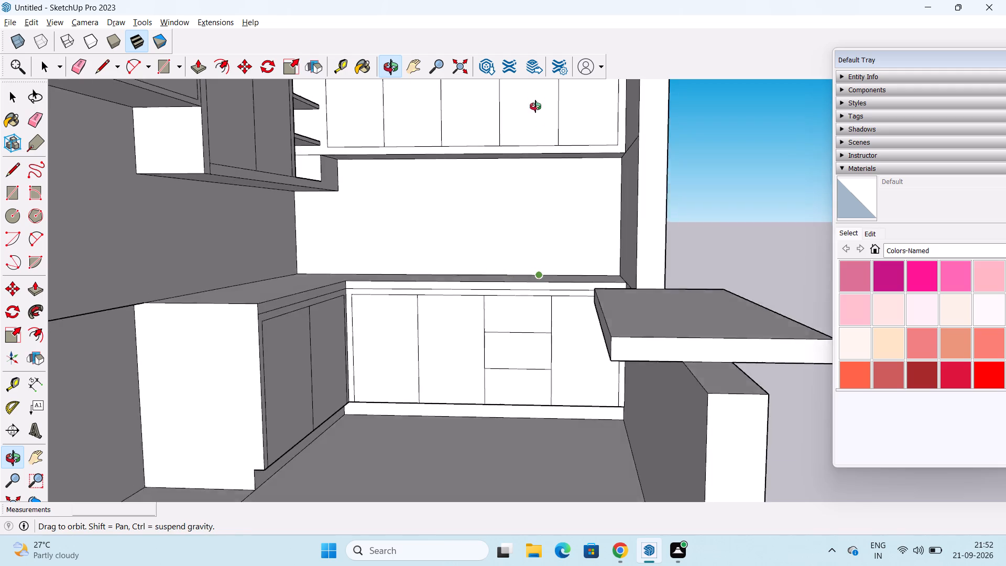
{"action": "middle_click_drag", "start_coordinate": [535, 106], "coordinate": [537, 80]}
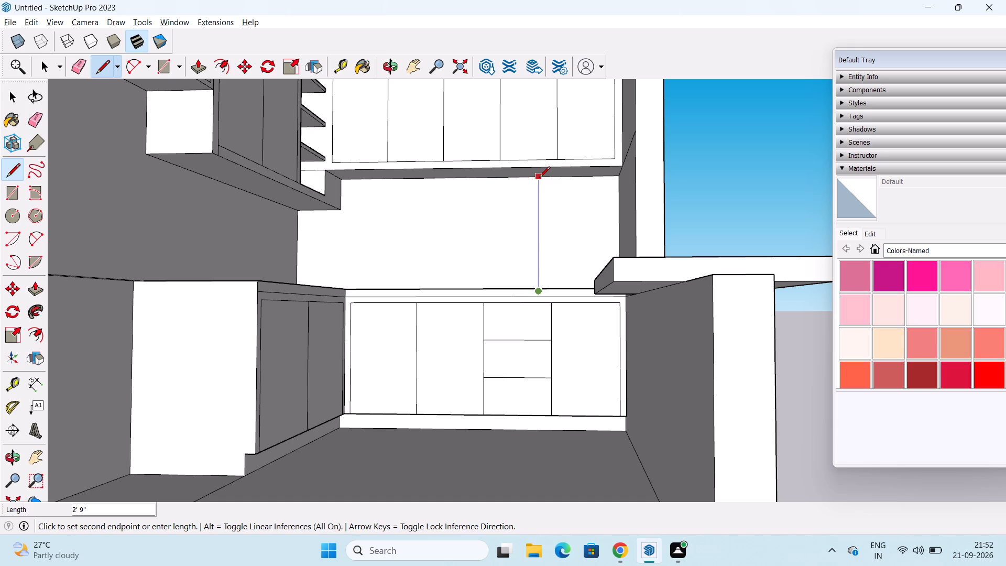
{"action": "left_click", "coordinate": [539, 178]}
Copy the vertical backsplash line 4' along the back wall toward the inner corner of the L.
{"action": "middle_click_drag", "start_coordinate": [514, 252], "coordinate": [536, 314]}
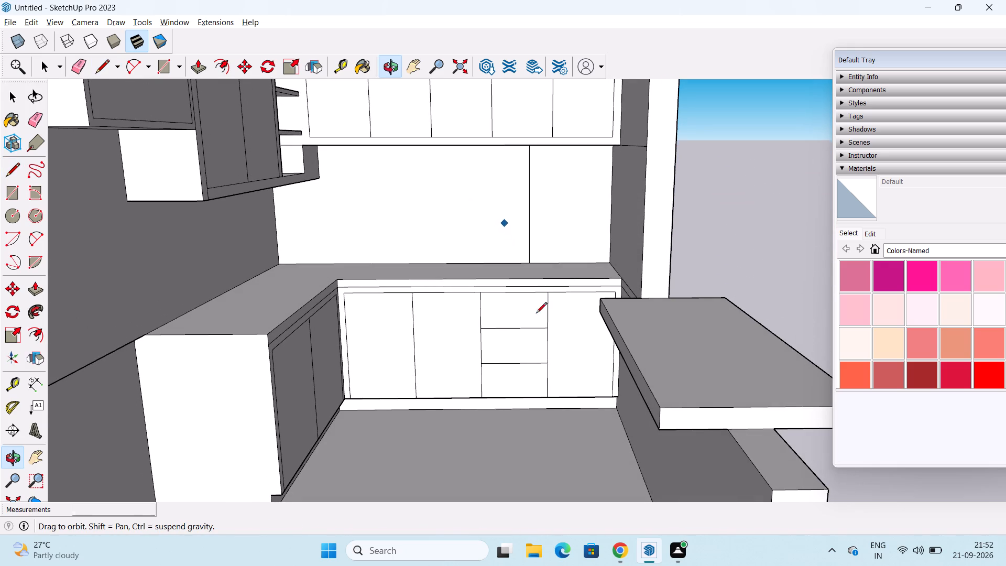
{"action": "middle_click_drag", "start_coordinate": [536, 314], "coordinate": [536, 320]}
{"action": "key", "text": "space"}
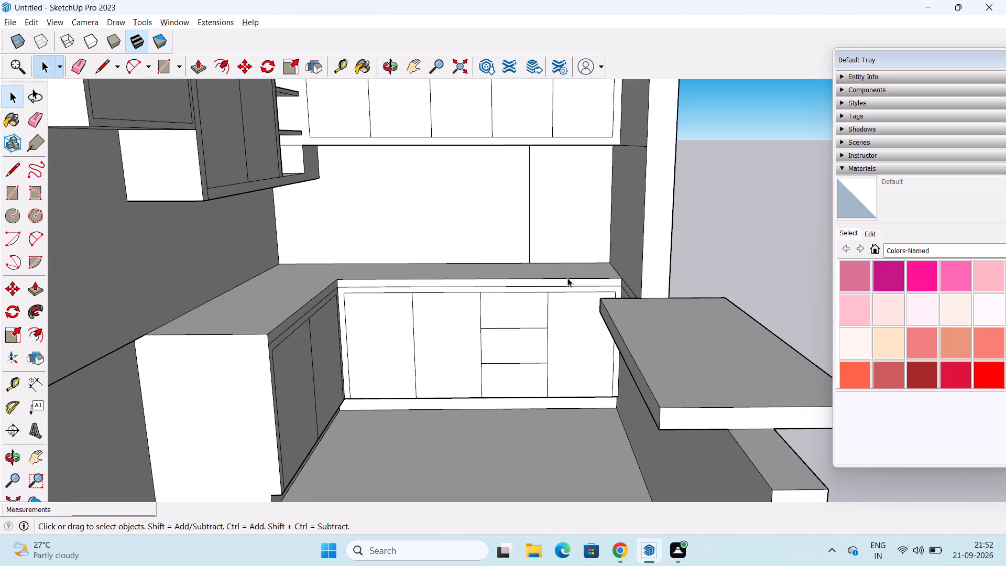
{"action": "left_click", "coordinate": [529, 236]}
{"action": "key", "text": "m"}
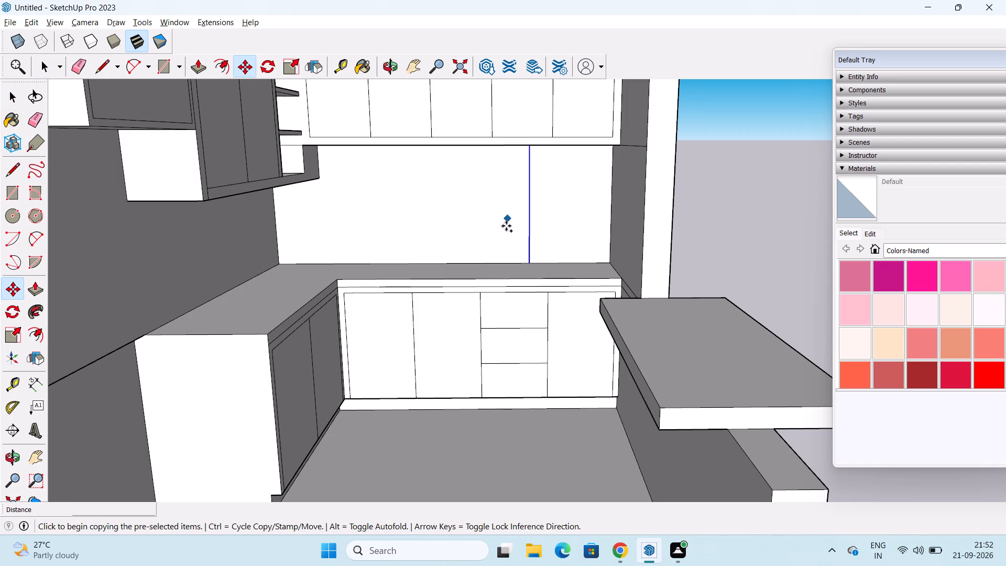
{"action": "left_click", "coordinate": [532, 259]}
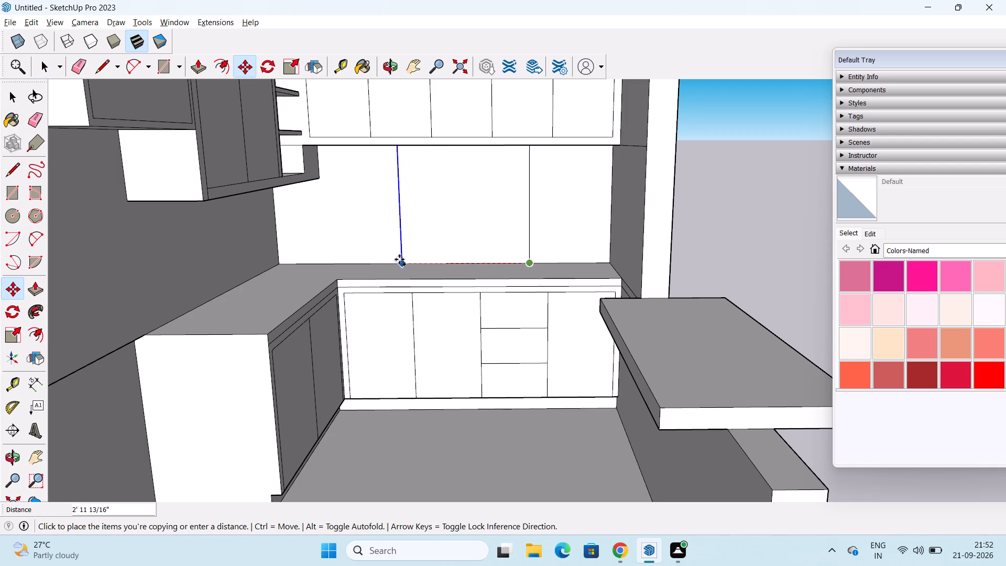
{"action": "type", "text": "4'"}
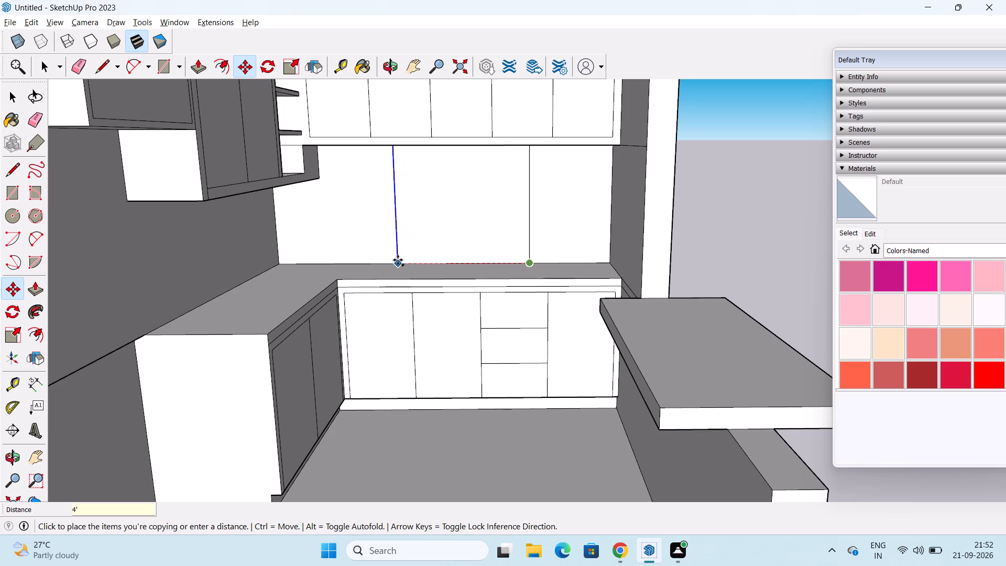
{"action": "key", "text": "Return"}
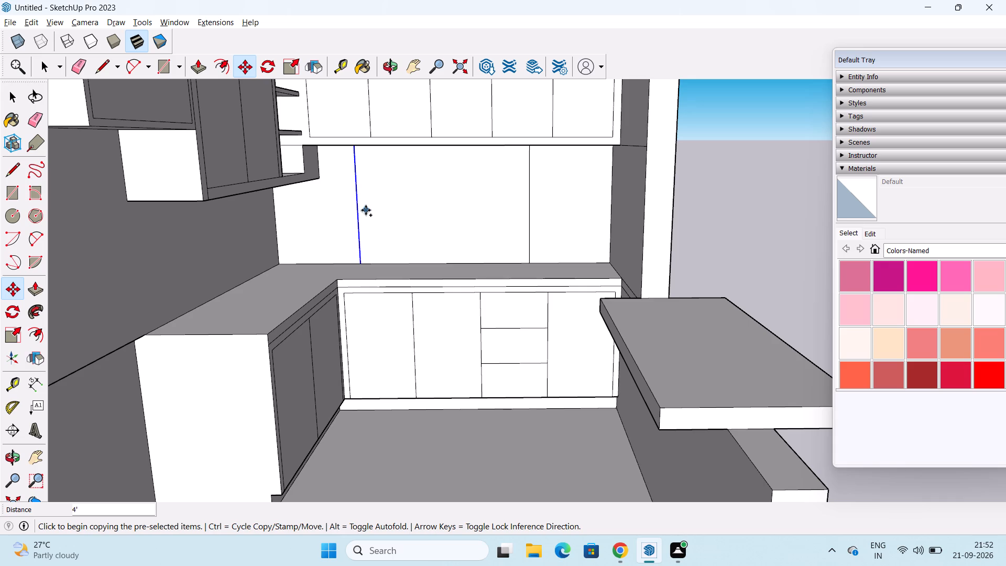
Copy the new vertical line about 10" further toward the inner corner, in line with the side upper units' edge.
{"action": "left_click", "coordinate": [354, 167]}
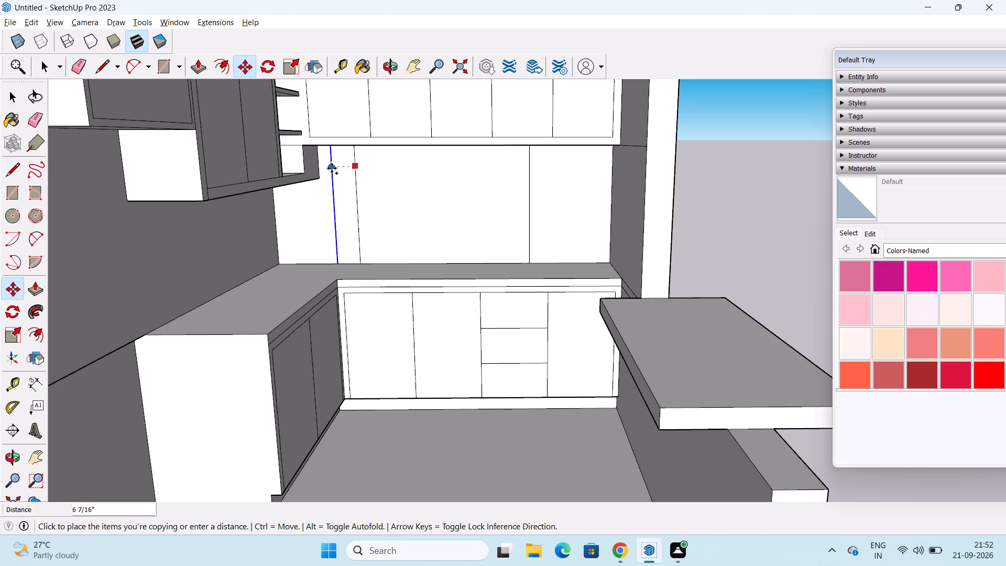
{"action": "left_click", "coordinate": [319, 168]}
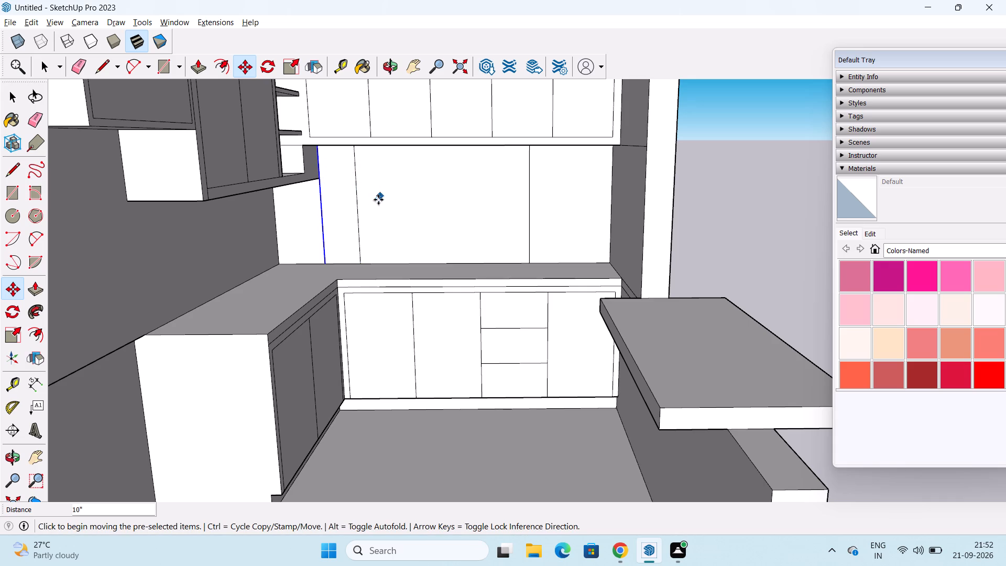
Move the original vertical backsplash line 1' along the back wall toward the inner corner.
{"action": "key", "text": "space"}
{"action": "left_click", "coordinate": [529, 212]}
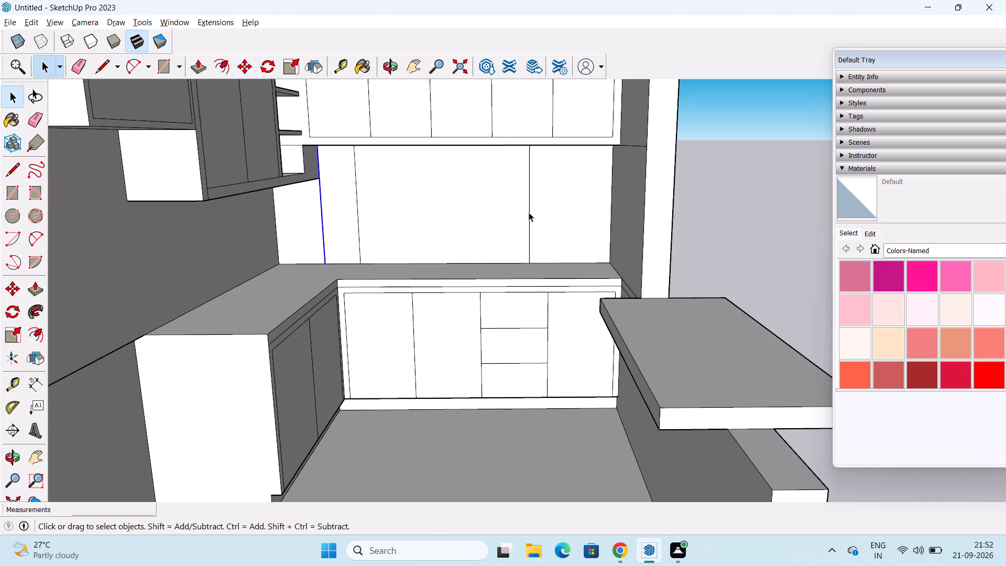
{"action": "key", "text": "m"}
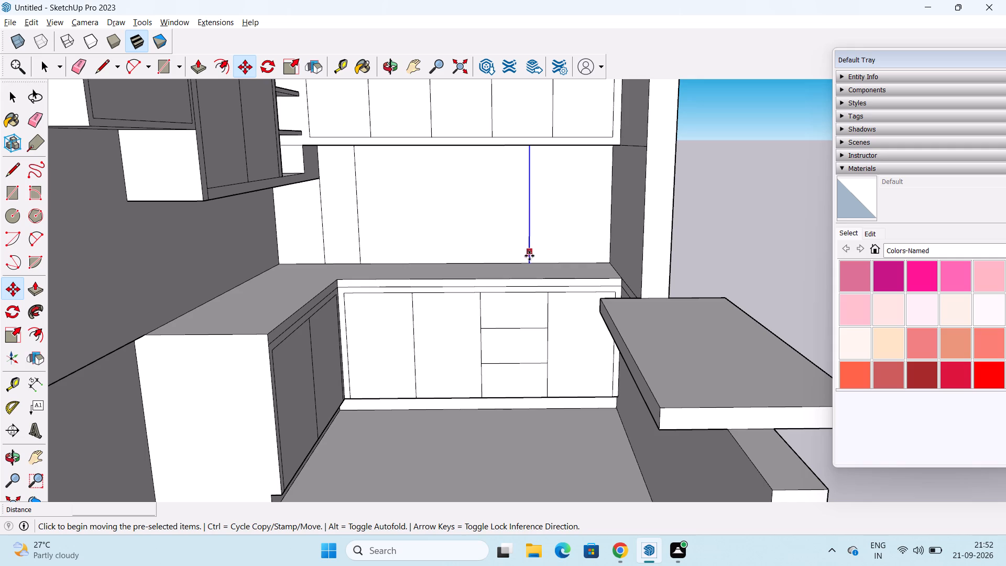
{"action": "left_click", "coordinate": [529, 262]}
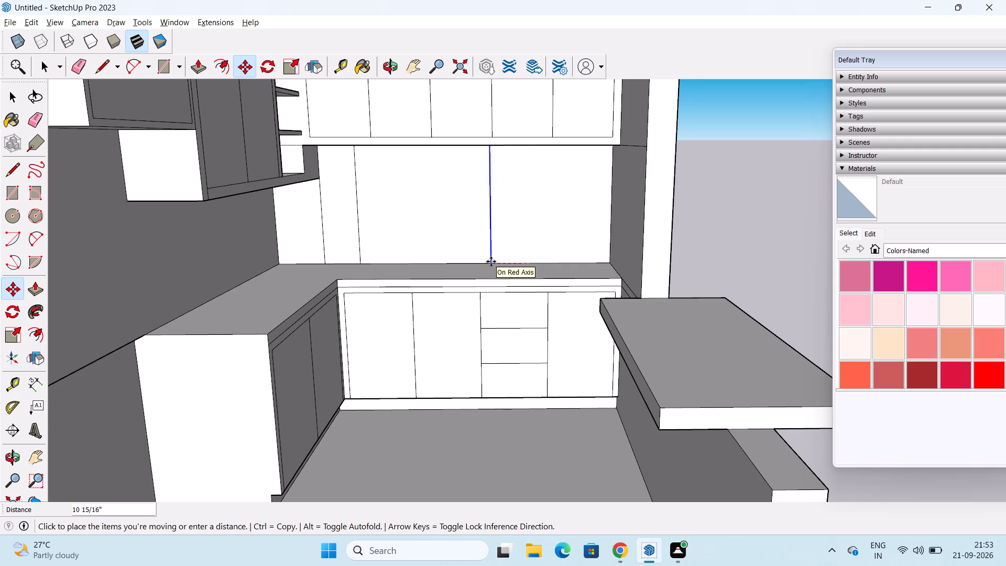
{"action": "type", "text": "1'"}
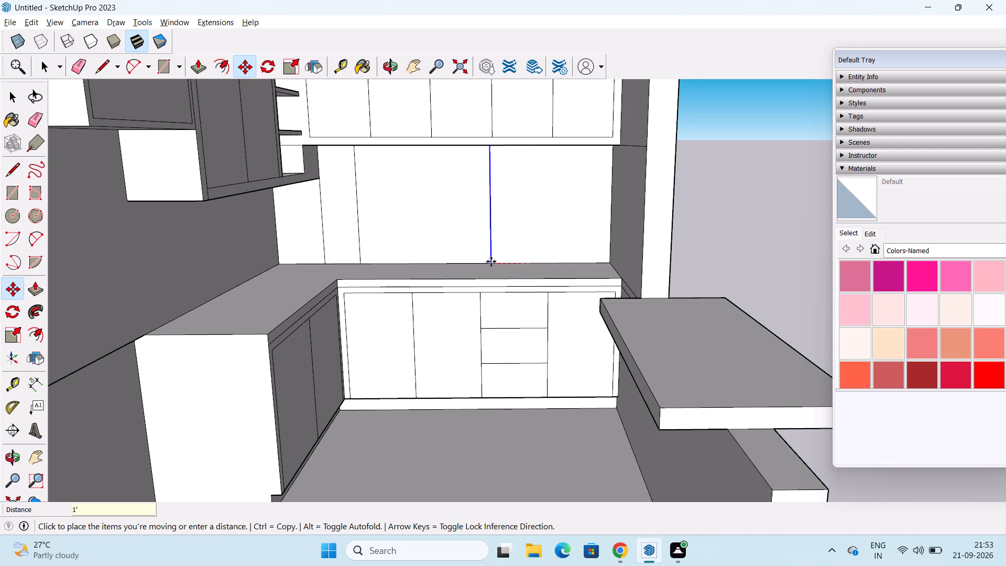
{"action": "key", "text": "Return"}
Delete the middle one of the three vertical backsplash lines.
{"action": "key", "text": "space"}
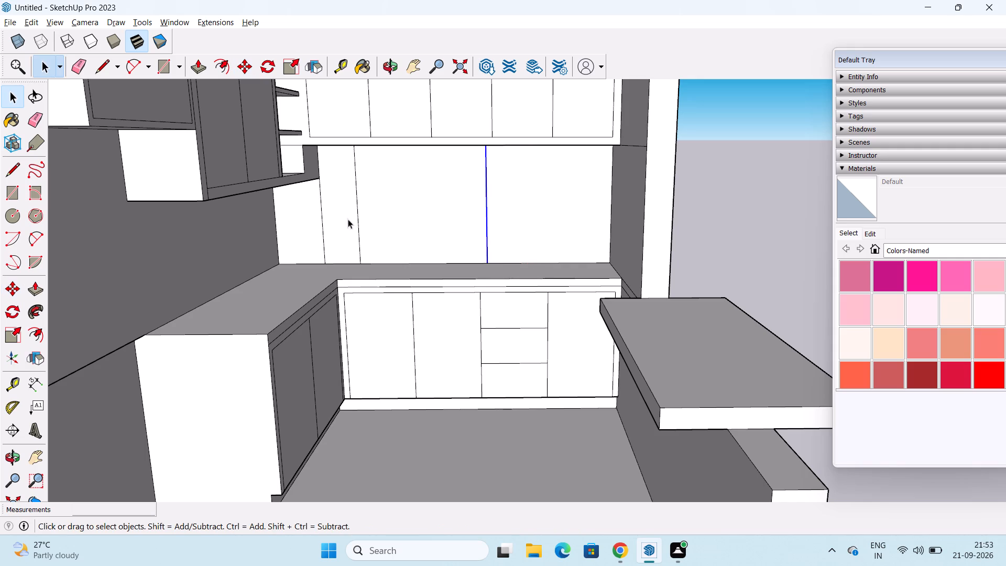
{"action": "left_click", "coordinate": [358, 230]}
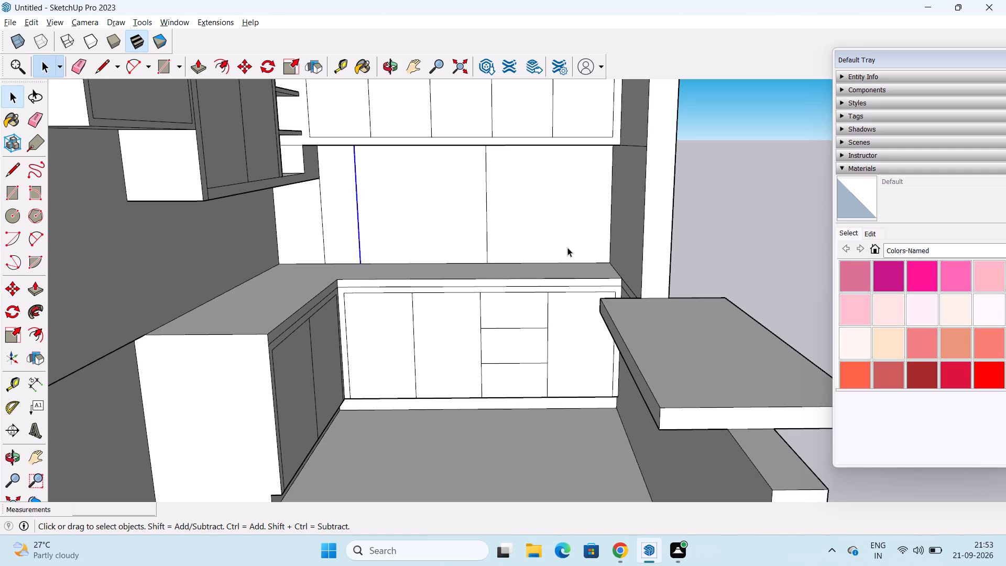
{"action": "key", "text": "Delete"}
Examine the divided back-wall backsplash and the adjoining units from several angles.
{"action": "scroll", "coordinate": [452, 224], "scroll_direction": "down", "scroll_amount": 2}
{"action": "middle_click", "coordinate": [452, 213]}
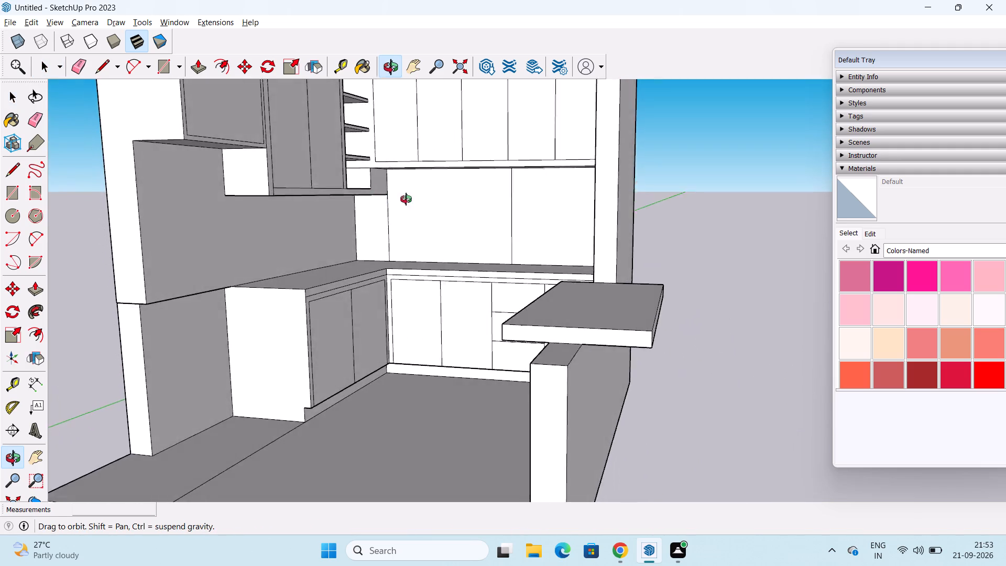
{"action": "scroll", "coordinate": [452, 201], "scroll_direction": "up", "scroll_amount": 5}
{"action": "middle_click_drag", "start_coordinate": [452, 201], "coordinate": [328, 192]}
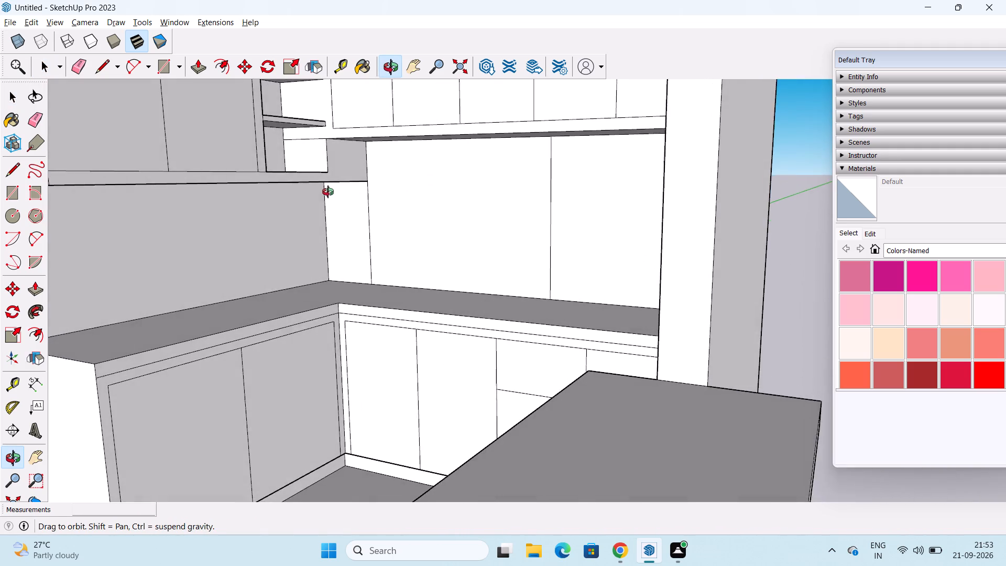
{"action": "middle_click_drag", "start_coordinate": [328, 192], "coordinate": [518, 205]}
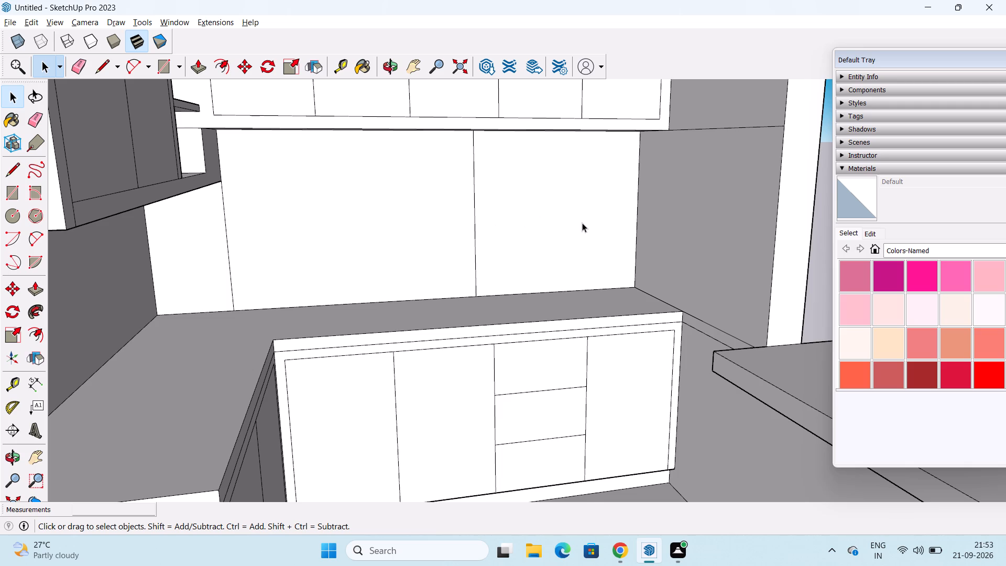
{"action": "scroll", "coordinate": [582, 223], "scroll_direction": "down", "scroll_amount": 2}
{"action": "scroll", "coordinate": [653, 224], "scroll_direction": "down", "scroll_amount": 2}
{"action": "middle_click_drag", "start_coordinate": [653, 224], "coordinate": [646, 228]}
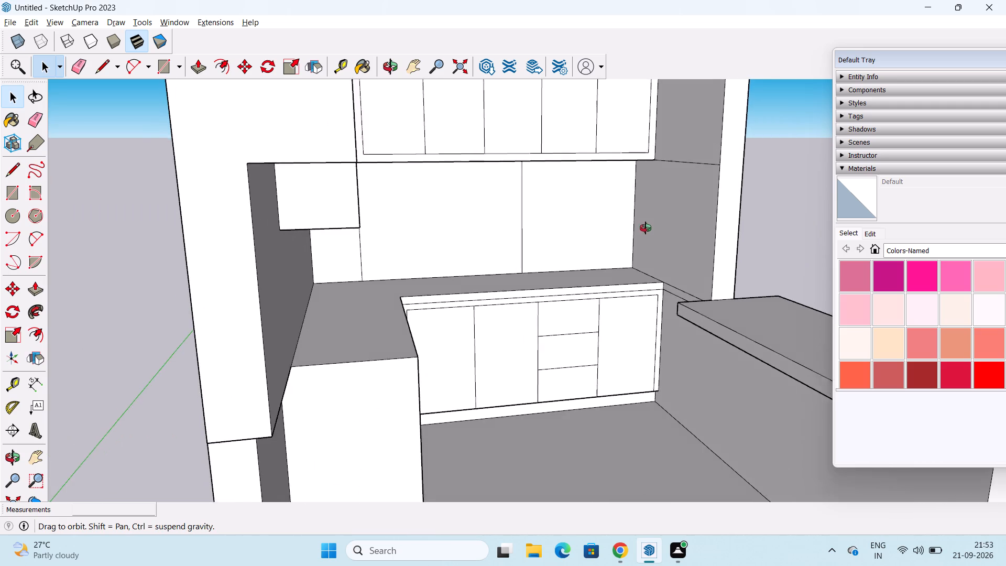
{"action": "middle_click_drag", "start_coordinate": [646, 228], "coordinate": [631, 233]}
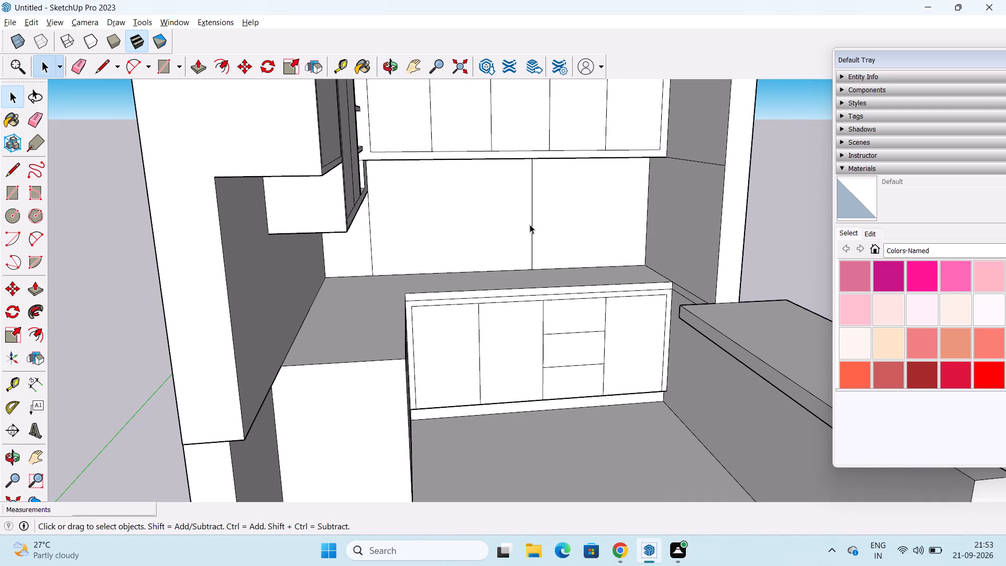
Move the vertical backsplash line farthest from the inner corner 1' along the back wall toward the opposite side wall.
{"action": "left_click", "coordinate": [531, 224]}
{"action": "key", "text": "m"}
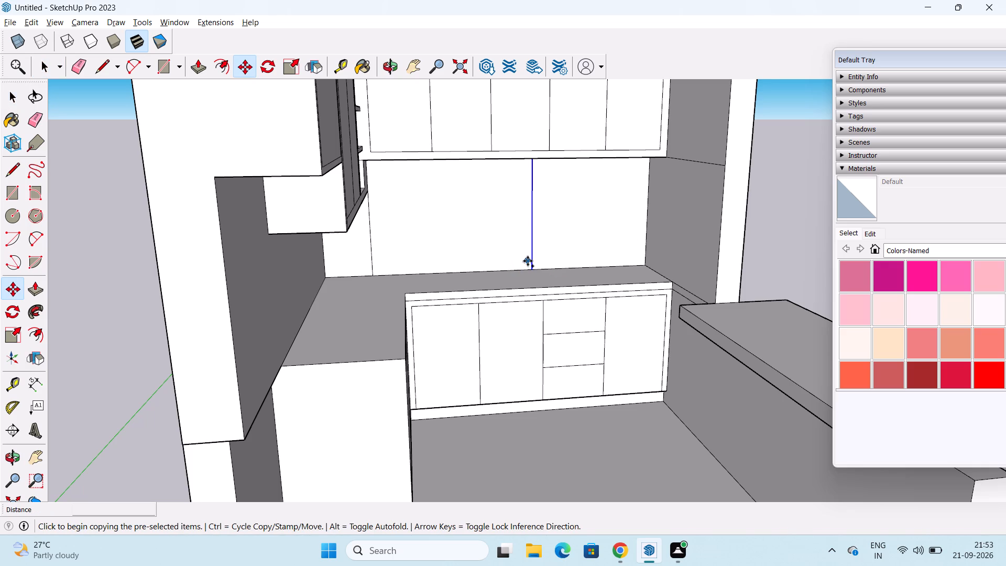
{"action": "key", "text": "Escape"}
{"action": "key", "text": "space"}
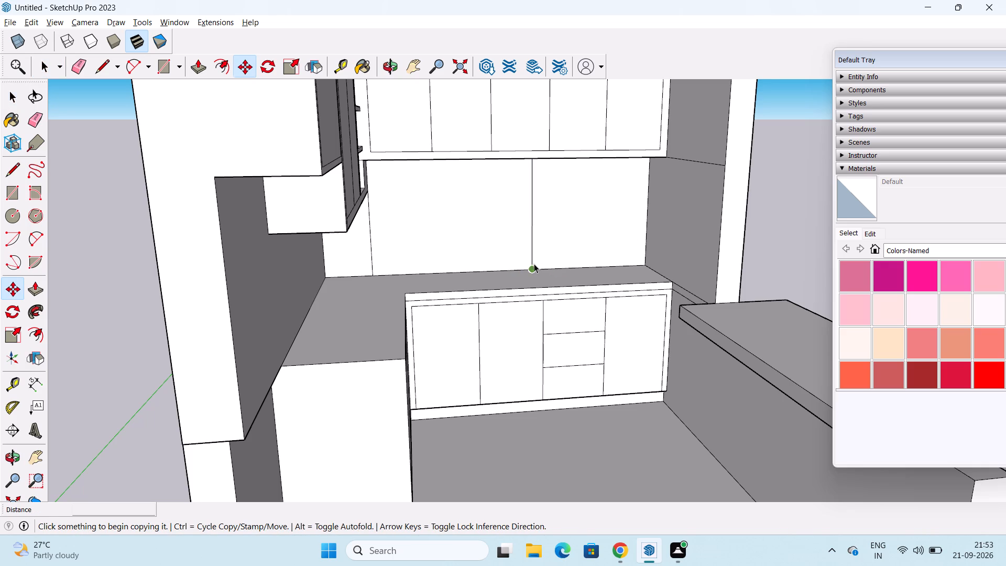
{"action": "left_click", "coordinate": [532, 248]}
{"action": "key", "text": "m"}
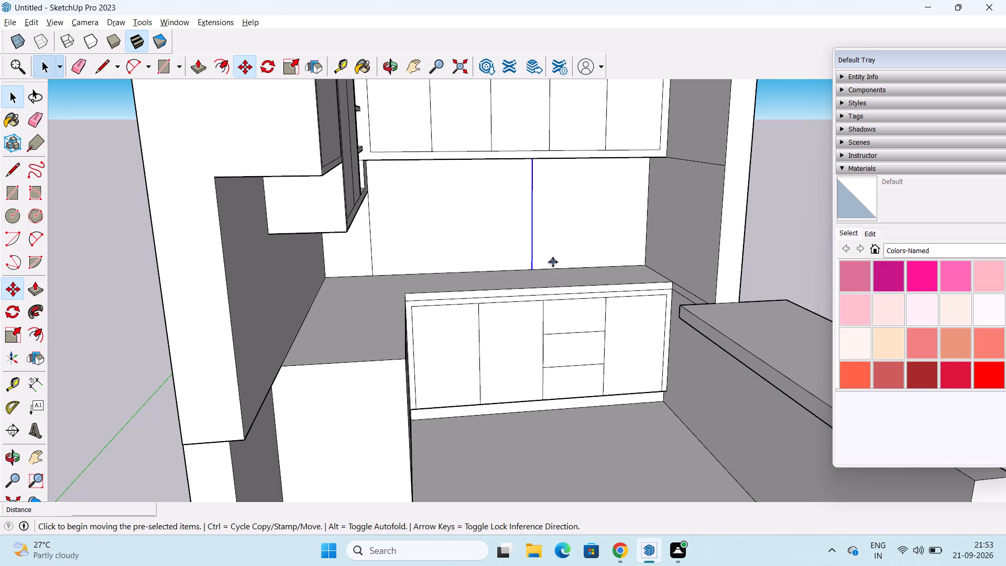
{"action": "left_click", "coordinate": [532, 268]}
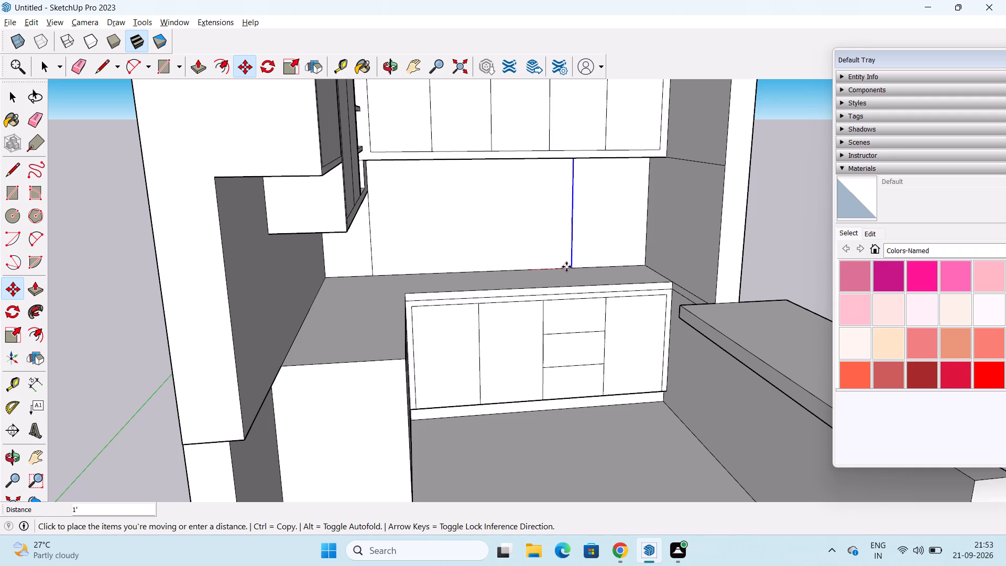
{"action": "type", "text": "1'"}
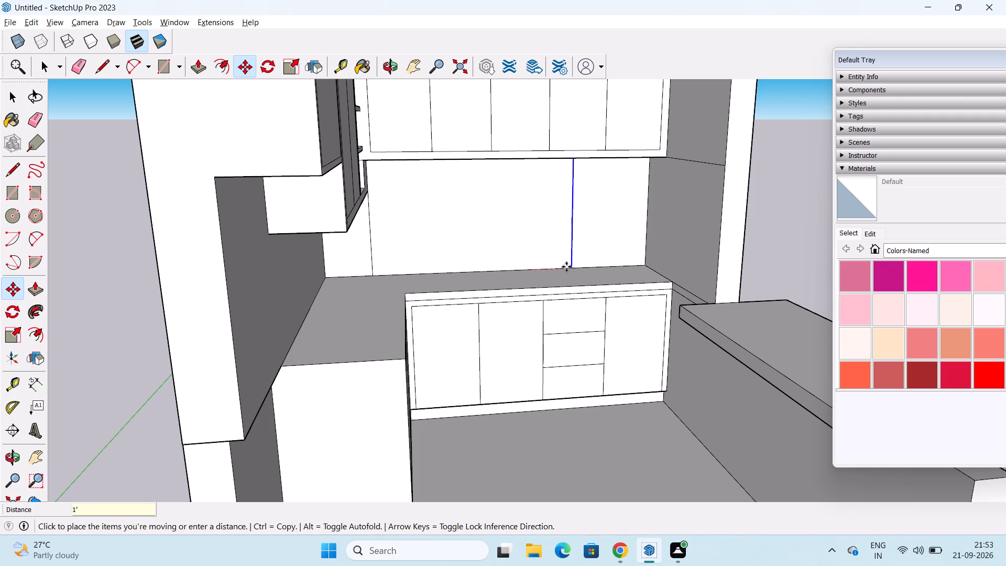
{"action": "key", "text": "Return"}
{"action": "key", "text": "space"}
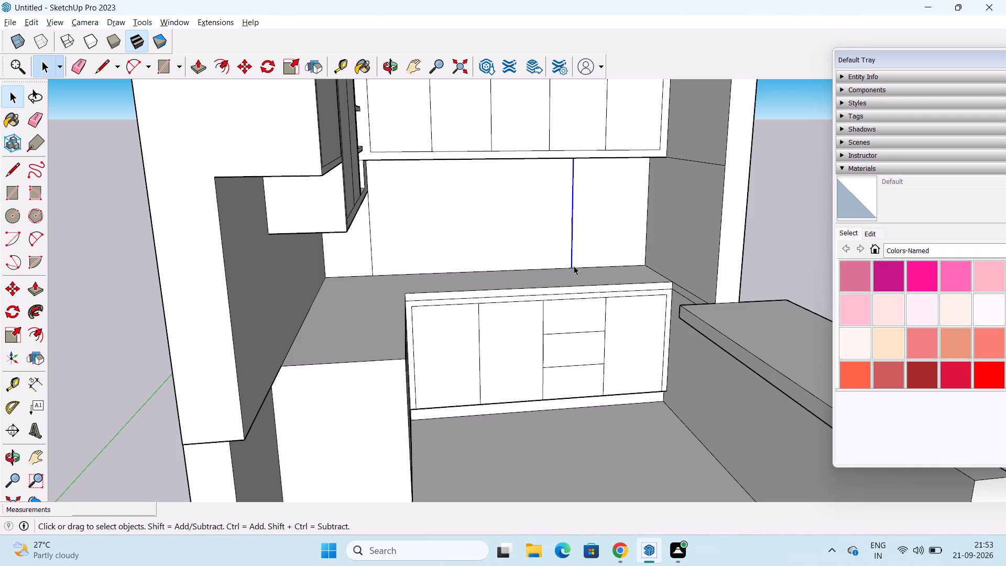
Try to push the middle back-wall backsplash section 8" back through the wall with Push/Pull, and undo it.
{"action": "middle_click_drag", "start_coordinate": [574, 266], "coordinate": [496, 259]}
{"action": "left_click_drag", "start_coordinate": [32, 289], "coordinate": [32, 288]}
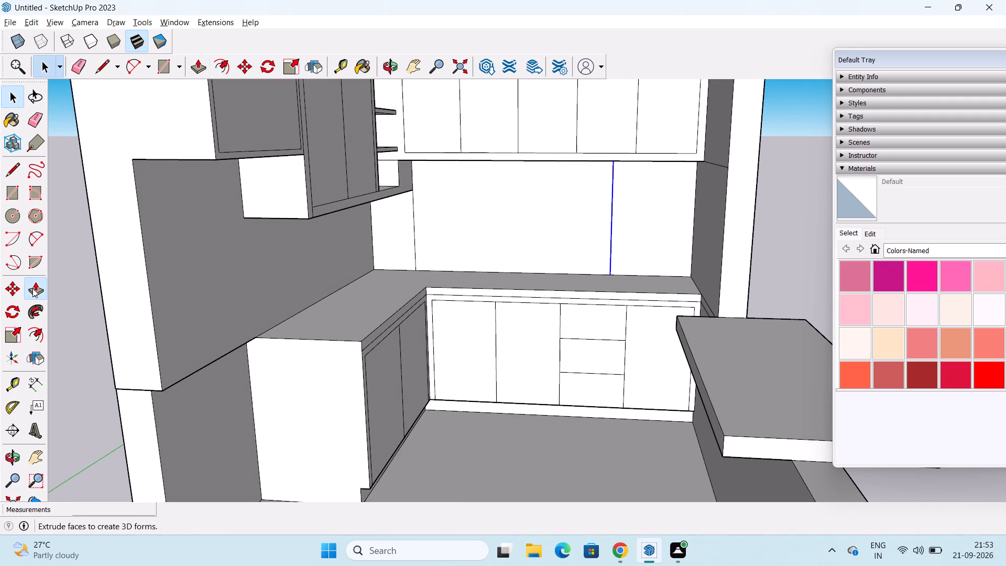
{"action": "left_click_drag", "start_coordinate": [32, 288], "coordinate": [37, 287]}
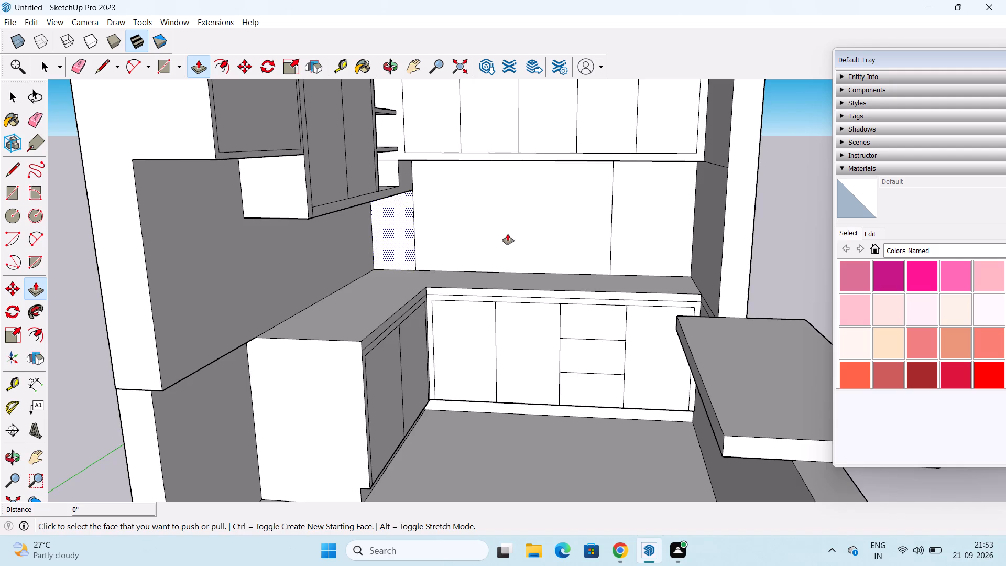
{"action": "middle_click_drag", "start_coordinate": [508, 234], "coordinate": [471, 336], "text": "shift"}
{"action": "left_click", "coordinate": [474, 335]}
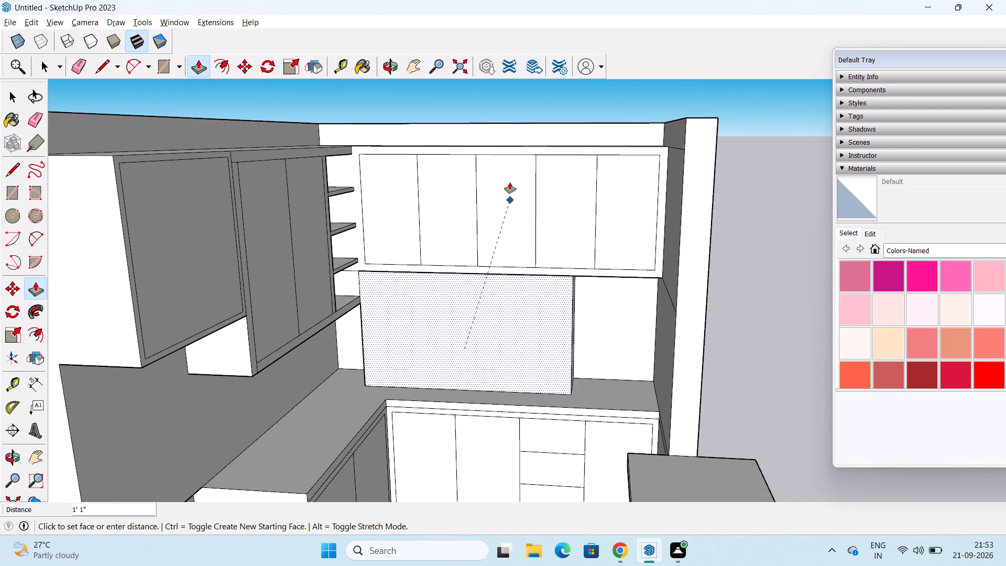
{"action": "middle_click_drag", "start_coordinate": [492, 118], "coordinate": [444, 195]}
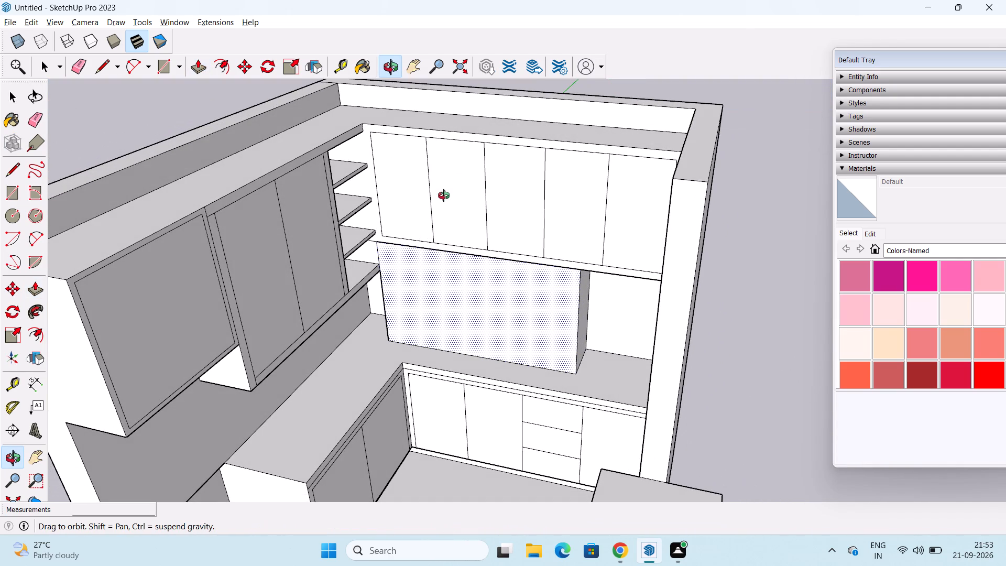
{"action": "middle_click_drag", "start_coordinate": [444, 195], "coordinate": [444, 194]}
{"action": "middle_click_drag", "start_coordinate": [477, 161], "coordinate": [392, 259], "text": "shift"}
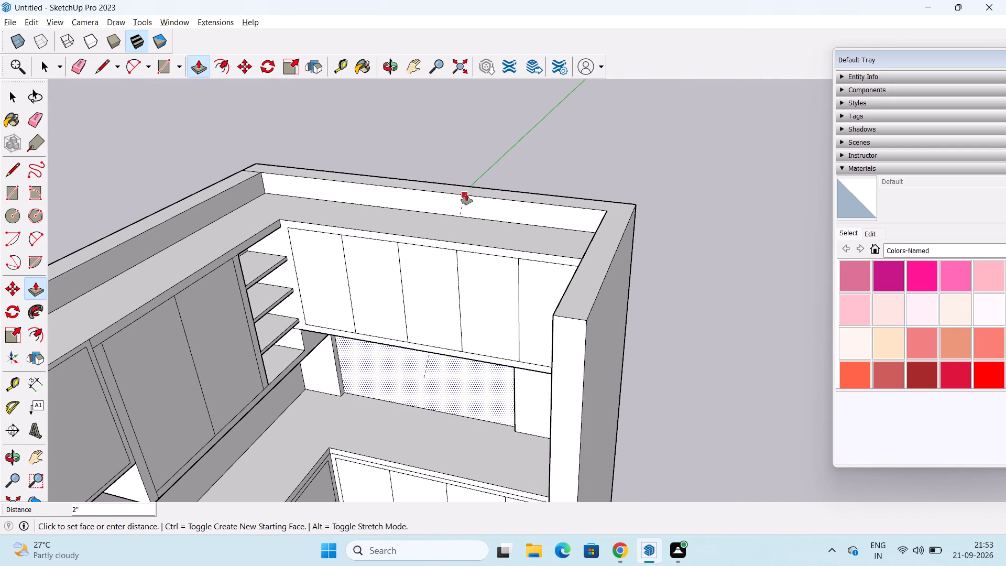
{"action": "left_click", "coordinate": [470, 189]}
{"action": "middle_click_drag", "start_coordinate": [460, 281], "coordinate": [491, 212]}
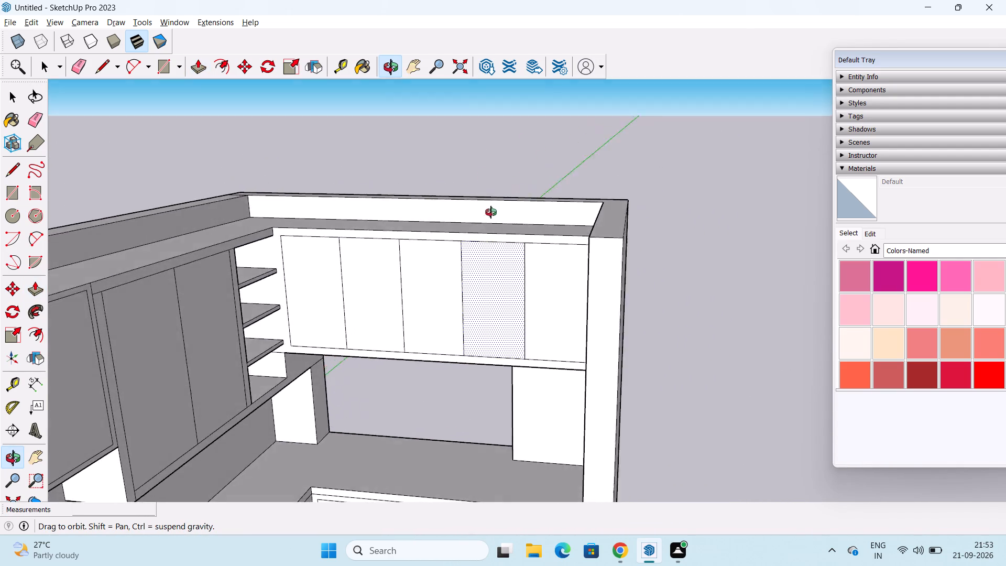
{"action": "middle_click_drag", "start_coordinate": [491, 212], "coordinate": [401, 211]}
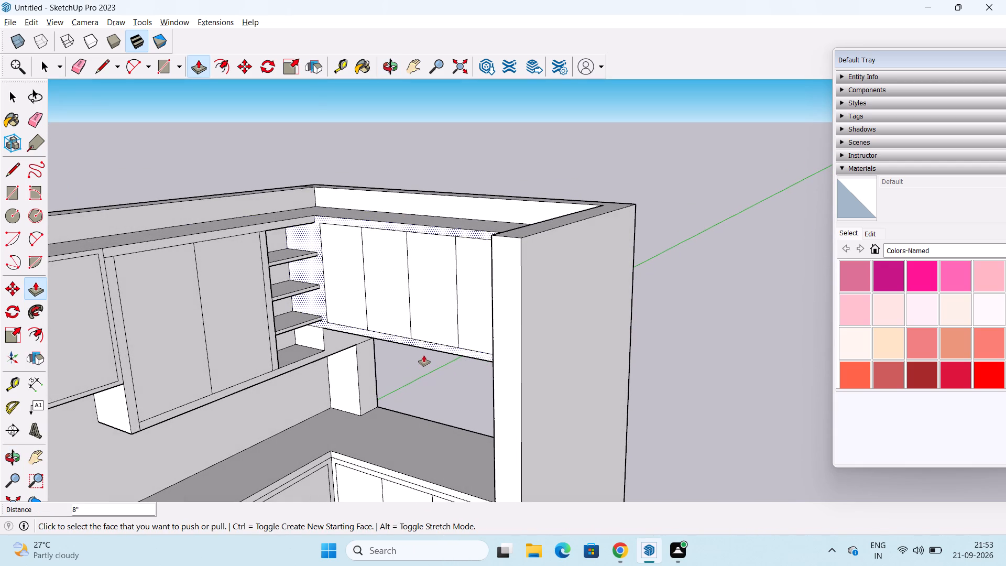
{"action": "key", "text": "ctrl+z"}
Push the middle back-wall backsplash section back 8" to cut a window opening through the wall.
{"action": "middle_click_drag", "start_coordinate": [423, 351], "coordinate": [597, 380]}
{"action": "left_click", "coordinate": [471, 405]}
{"action": "middle_click_drag", "start_coordinate": [476, 193], "coordinate": [469, 200]}
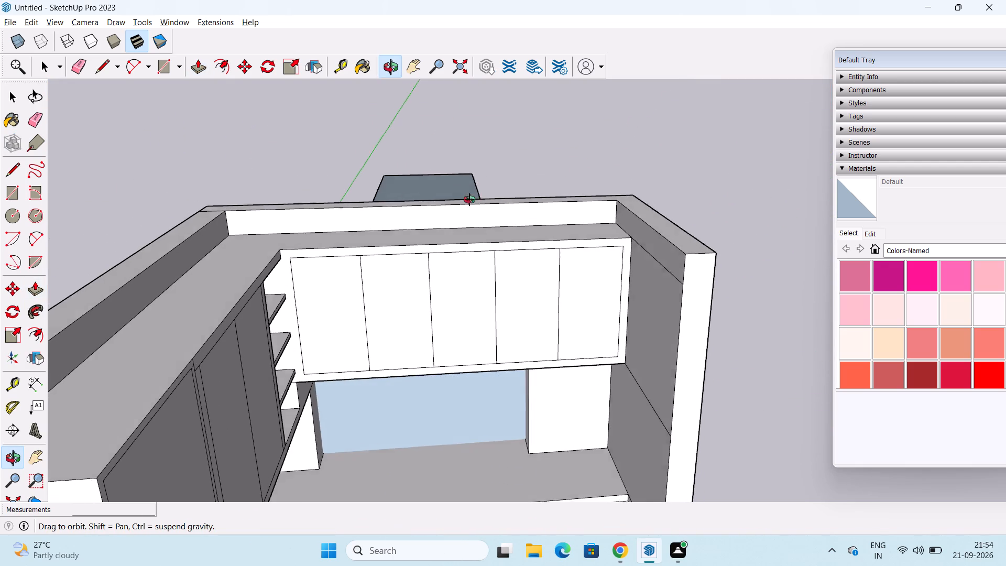
{"action": "middle_click_drag", "start_coordinate": [469, 200], "coordinate": [325, 232]}
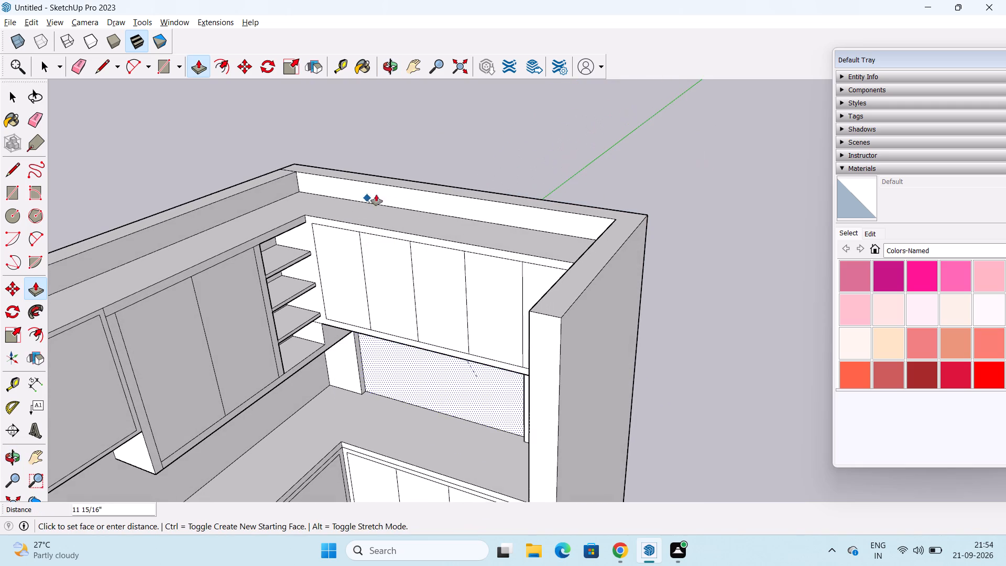
{"action": "middle_click_drag", "start_coordinate": [530, 144], "coordinate": [553, 127]}
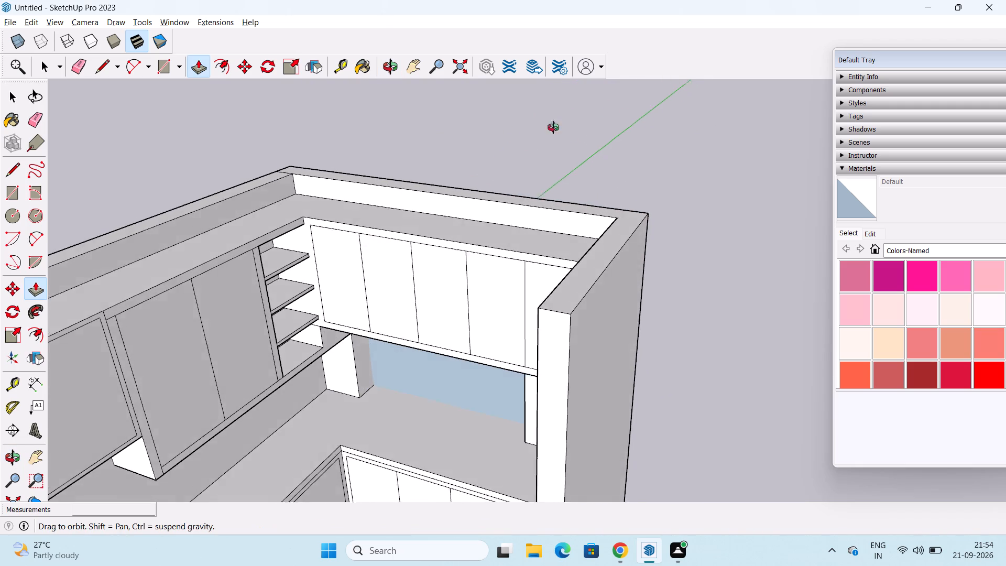
{"action": "middle_click_drag", "start_coordinate": [553, 127], "coordinate": [550, 137]}
{"action": "middle_click_drag", "start_coordinate": [446, 375], "coordinate": [537, 252]}
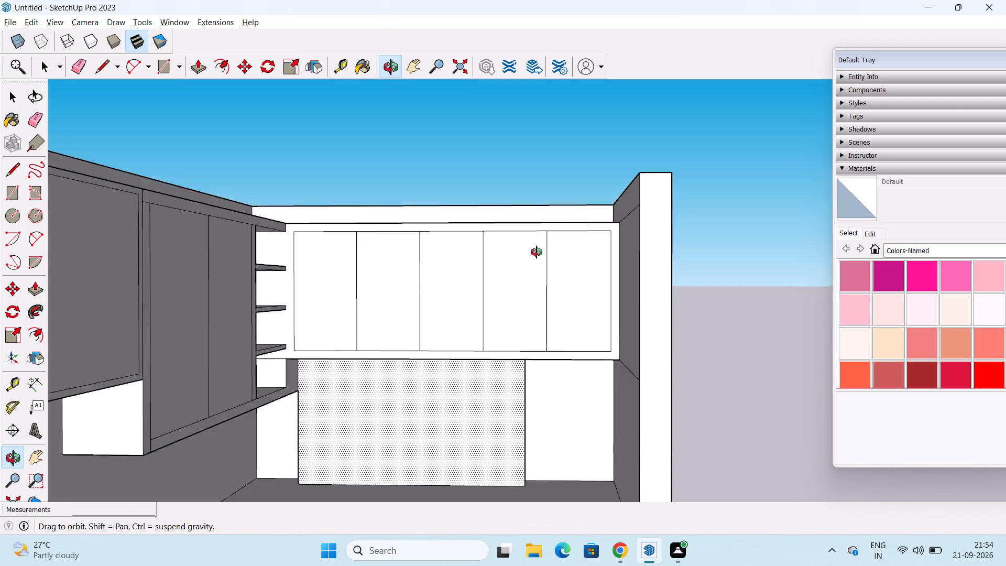
{"action": "middle_click_drag", "start_coordinate": [537, 252], "coordinate": [545, 232]}
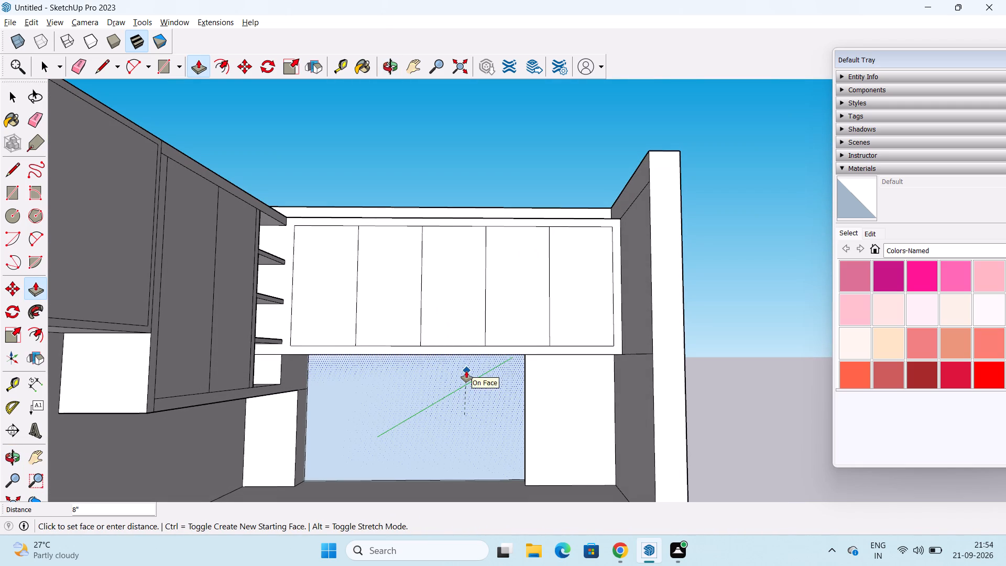
{"action": "left_click", "coordinate": [466, 371]}
Examine the window opening and the surrounding kitchen units from several angles and distances.
{"action": "middle_click_drag", "start_coordinate": [490, 387], "coordinate": [393, 330]}
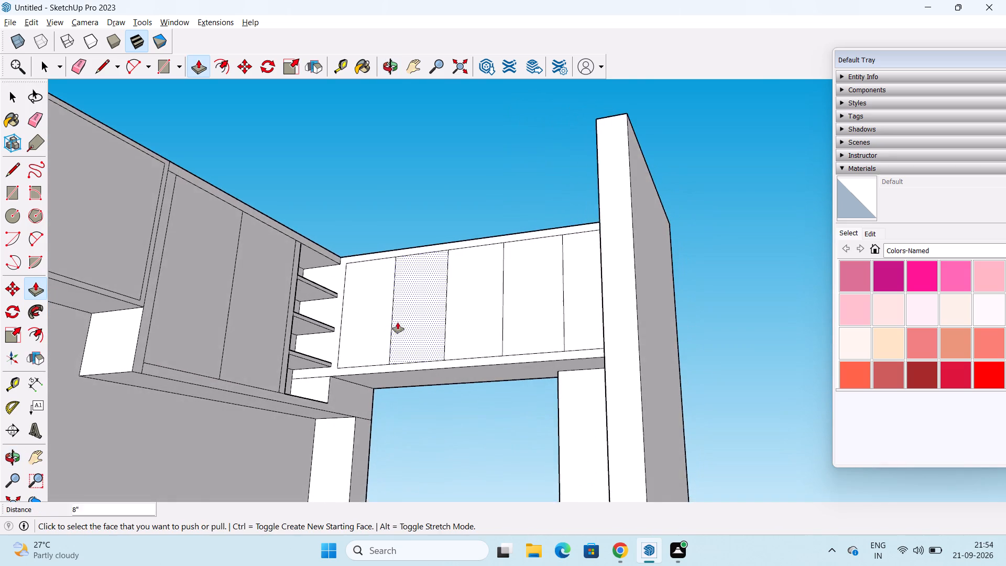
{"action": "scroll", "coordinate": [398, 321], "scroll_direction": "down", "scroll_amount": 3}
{"action": "middle_click_drag", "start_coordinate": [407, 299], "coordinate": [451, 398]}
{"action": "key", "text": "space"}
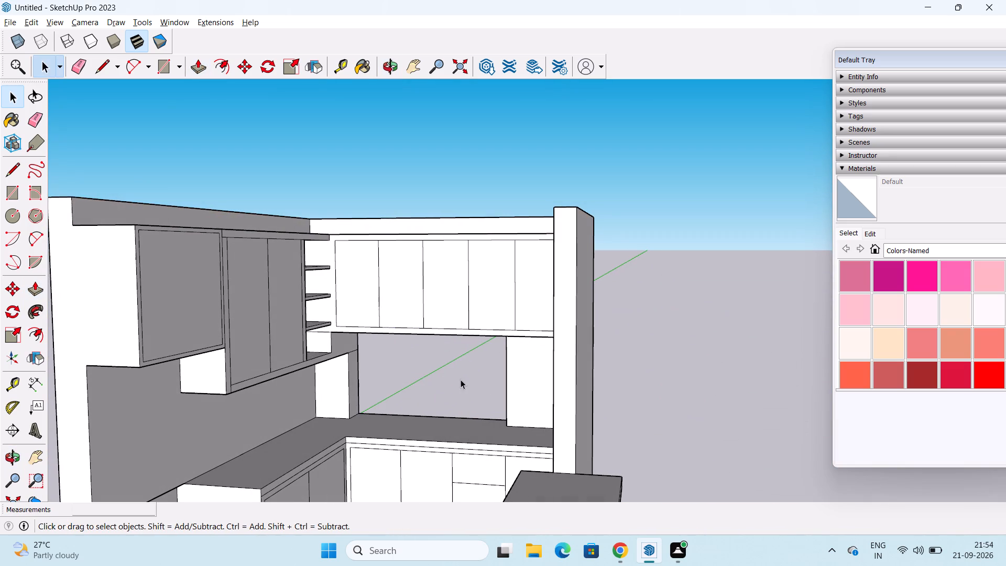
{"action": "scroll", "coordinate": [461, 376], "scroll_direction": "down", "scroll_amount": 3}
{"action": "middle_click_drag", "start_coordinate": [465, 362], "coordinate": [441, 386]}
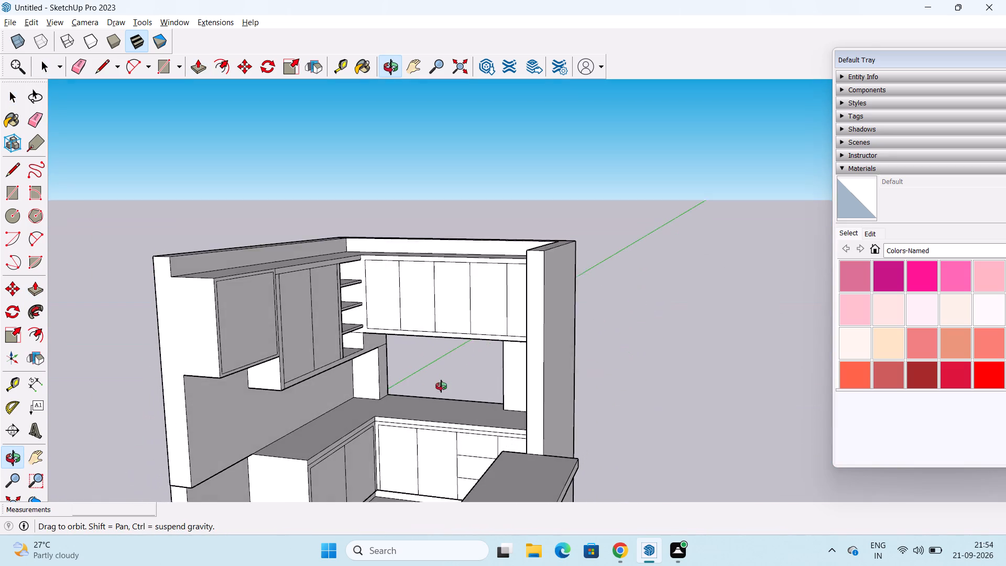
{"action": "middle_click_drag", "start_coordinate": [441, 386], "coordinate": [441, 388]}
{"action": "scroll", "coordinate": [445, 355], "scroll_direction": "down", "scroll_amount": 2}
{"action": "middle_click_drag", "start_coordinate": [465, 367], "coordinate": [473, 357], "text": "shift"}
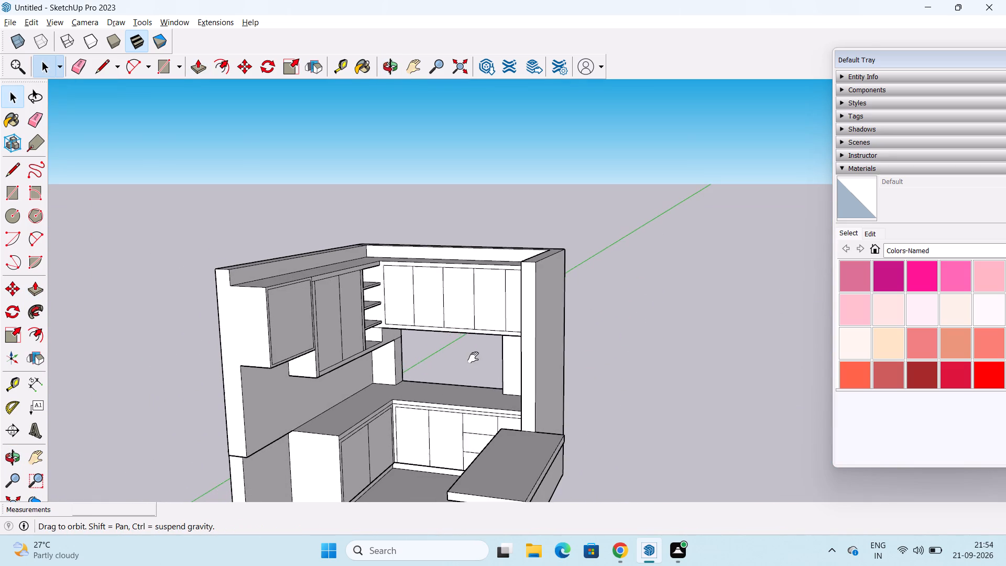
{"action": "middle_click_drag", "start_coordinate": [473, 357], "coordinate": [426, 355], "text": "shift"}
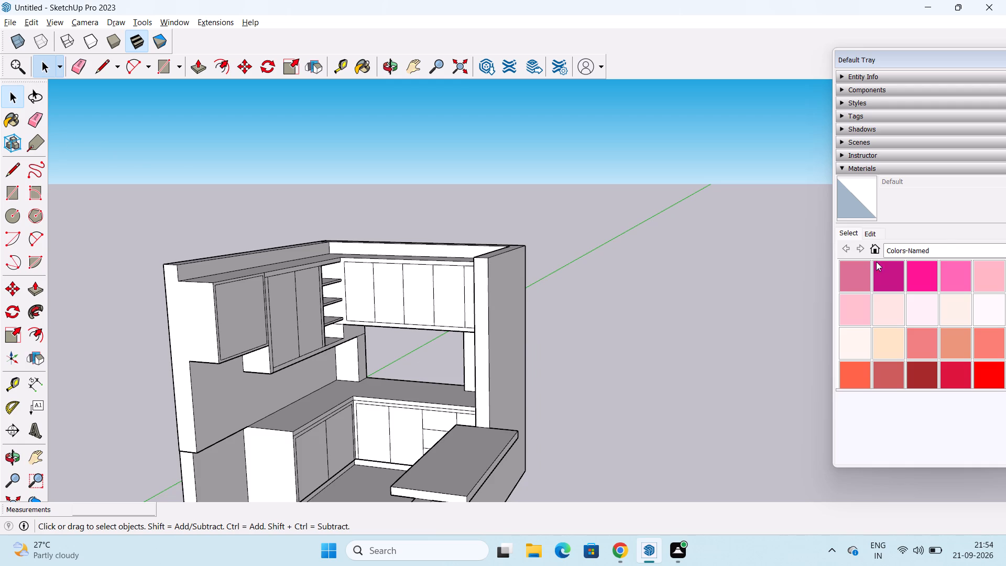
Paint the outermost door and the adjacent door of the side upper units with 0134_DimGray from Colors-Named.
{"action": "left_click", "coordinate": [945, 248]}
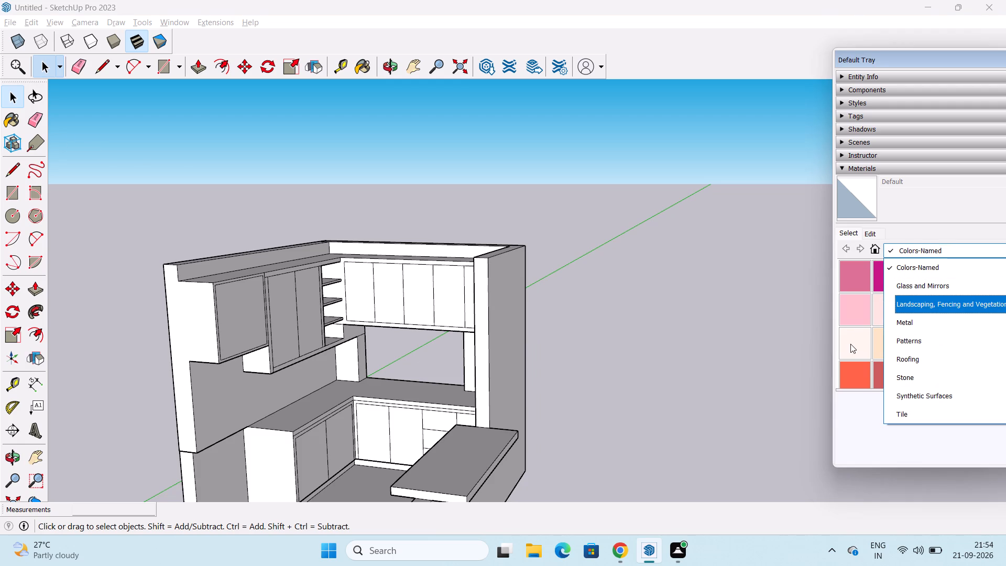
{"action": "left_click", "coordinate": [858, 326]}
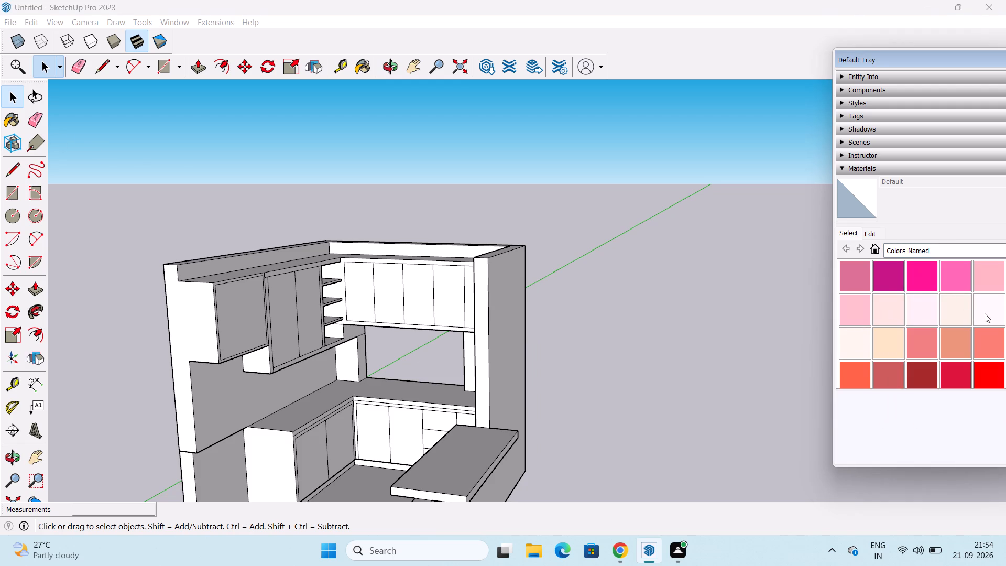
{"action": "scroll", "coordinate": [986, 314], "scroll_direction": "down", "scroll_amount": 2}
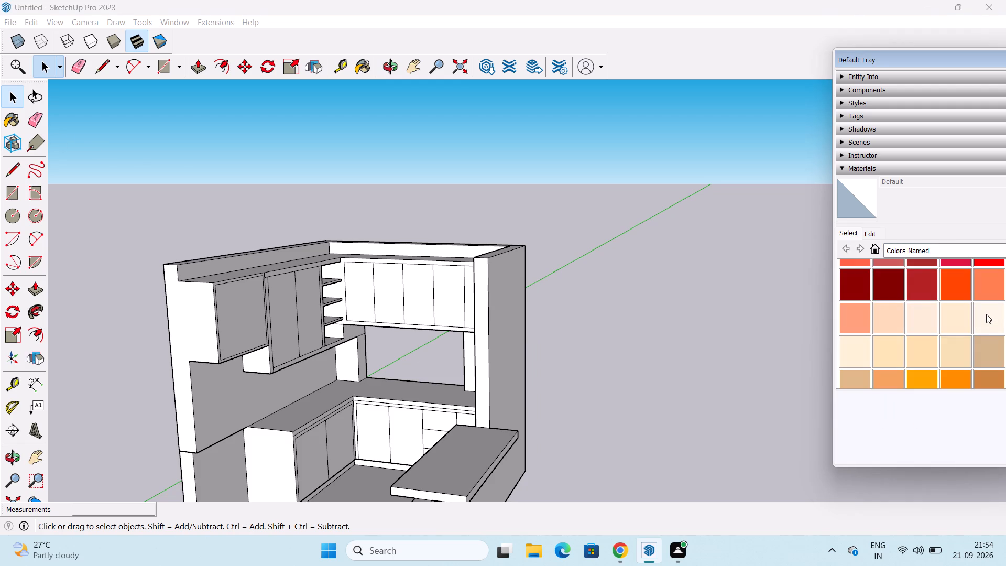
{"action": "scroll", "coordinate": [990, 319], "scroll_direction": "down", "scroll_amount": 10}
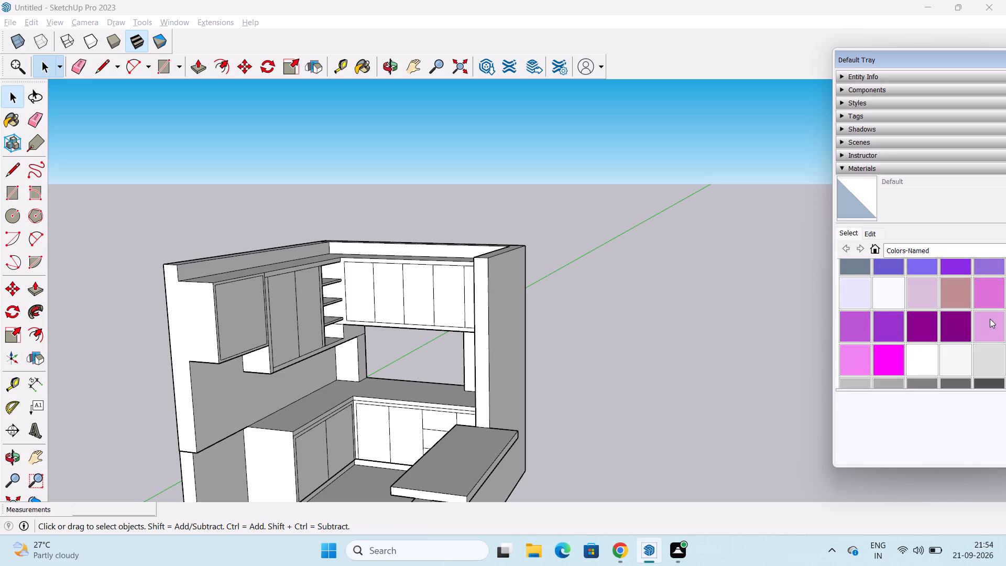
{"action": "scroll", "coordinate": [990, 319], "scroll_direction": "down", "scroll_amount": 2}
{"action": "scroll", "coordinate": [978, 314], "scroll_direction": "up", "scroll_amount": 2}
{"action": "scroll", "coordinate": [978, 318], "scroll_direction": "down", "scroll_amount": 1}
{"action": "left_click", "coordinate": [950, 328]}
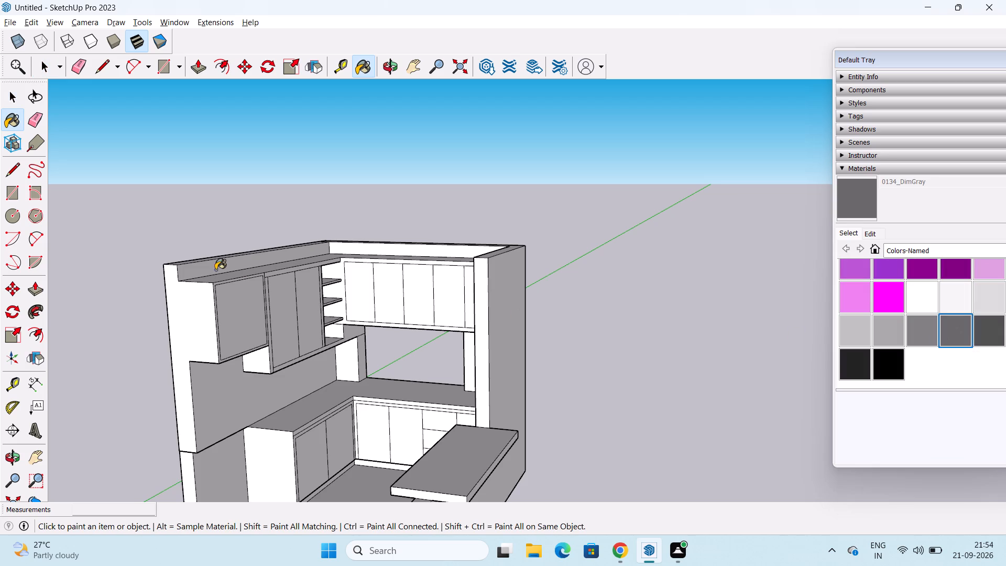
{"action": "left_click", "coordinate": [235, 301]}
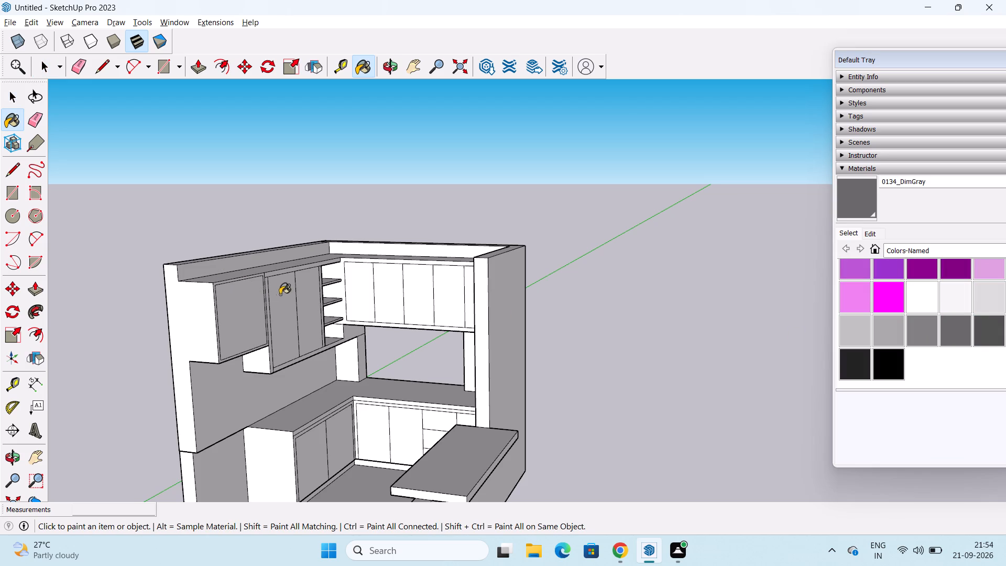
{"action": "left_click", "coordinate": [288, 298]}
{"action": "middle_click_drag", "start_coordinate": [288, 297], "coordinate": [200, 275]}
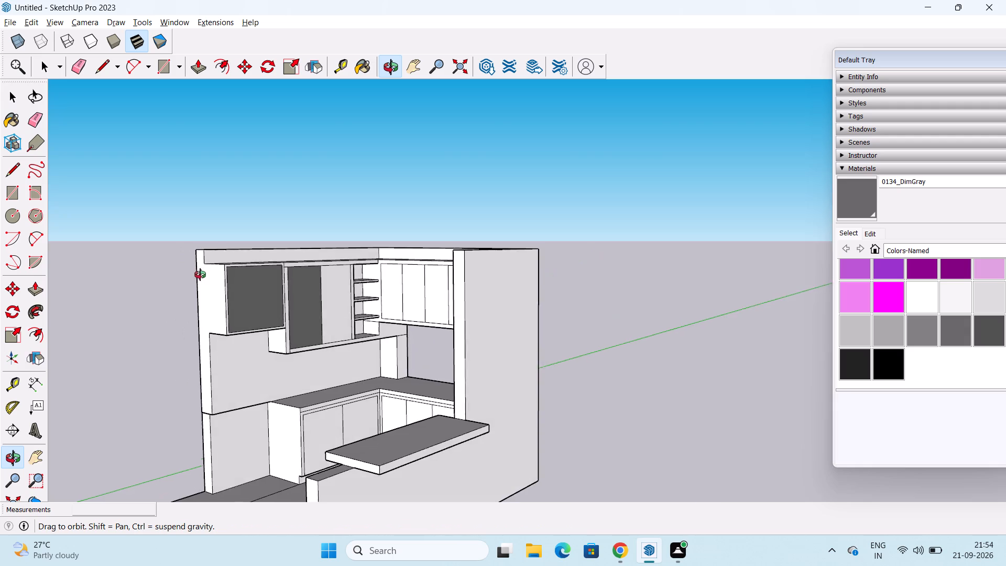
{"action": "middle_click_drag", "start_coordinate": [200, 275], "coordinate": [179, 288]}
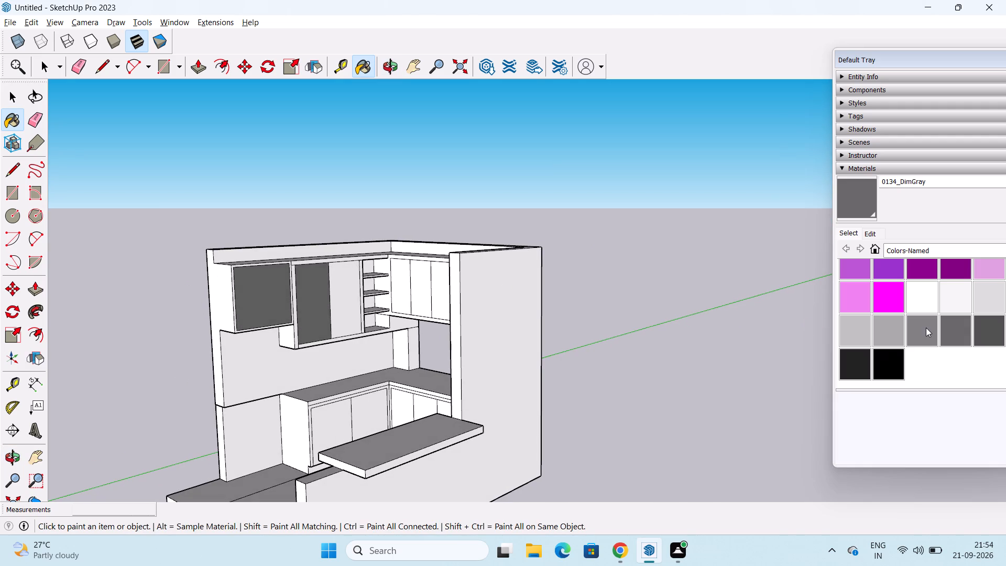
Paint the three door fronts of the side upper units with 0133_Gray.
{"action": "left_click", "coordinate": [926, 328]}
{"action": "left_click", "coordinate": [257, 296]}
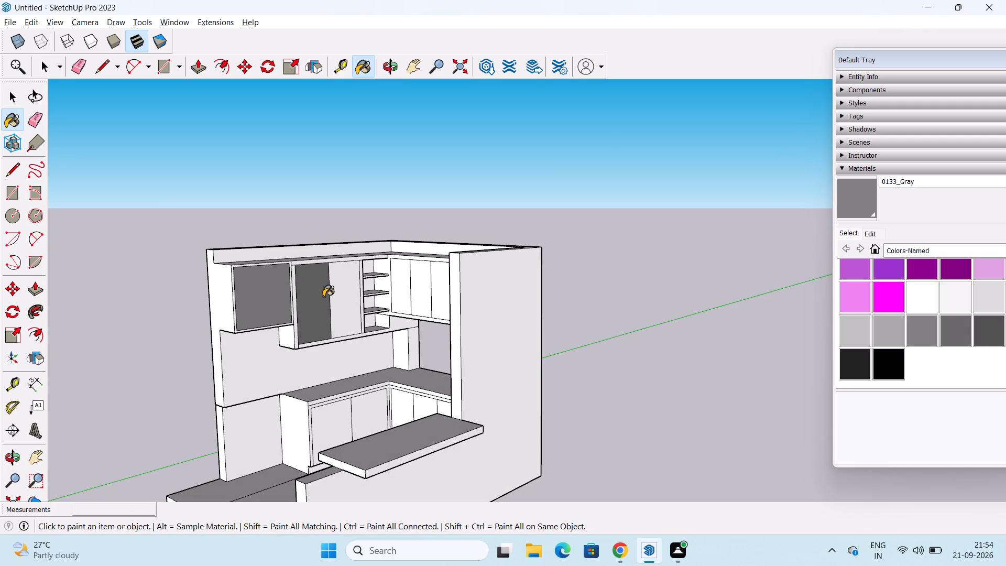
{"action": "left_click", "coordinate": [323, 297]}
{"action": "left_click", "coordinate": [344, 291]}
Paint the frames around the side upper-unit doors and the top face of the upper units with 0133_Gray.
{"action": "scroll", "coordinate": [338, 293], "scroll_direction": "up", "scroll_amount": 8}
{"action": "left_click", "coordinate": [242, 253]}
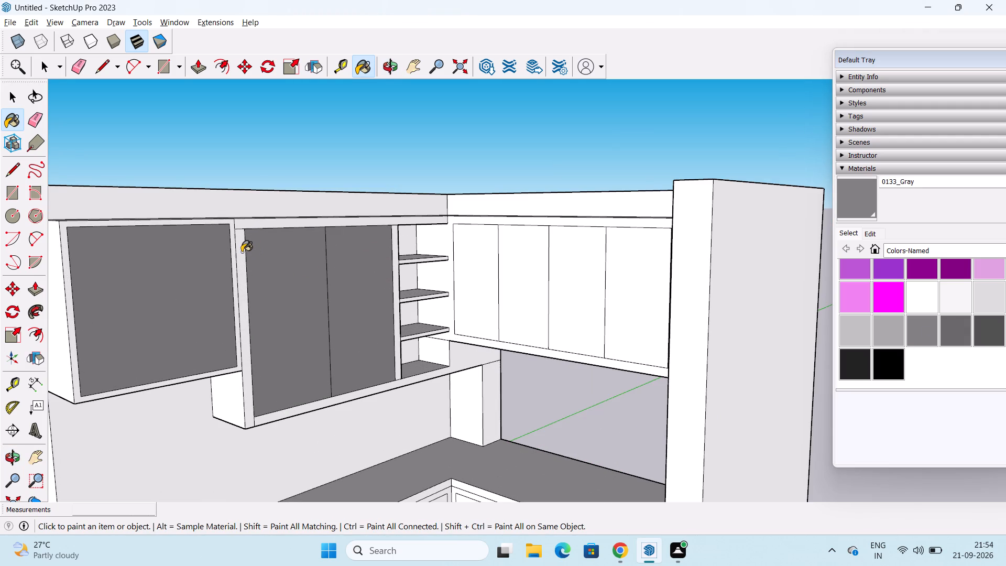
{"action": "left_click", "coordinate": [252, 225]}
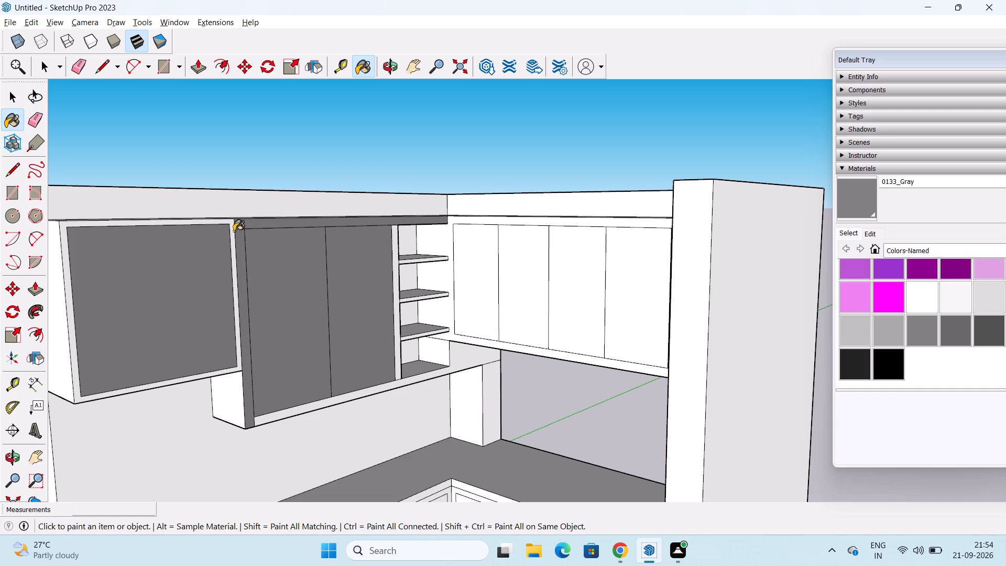
{"action": "left_click", "coordinate": [232, 225]}
{"action": "scroll", "coordinate": [134, 244], "scroll_direction": "down", "scroll_amount": 2}
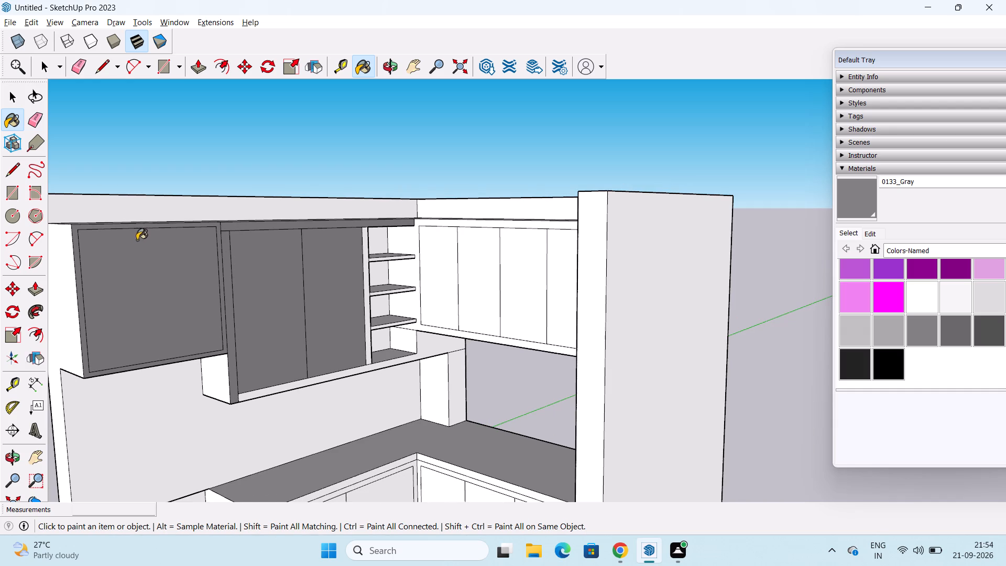
{"action": "middle_click", "coordinate": [99, 222]}
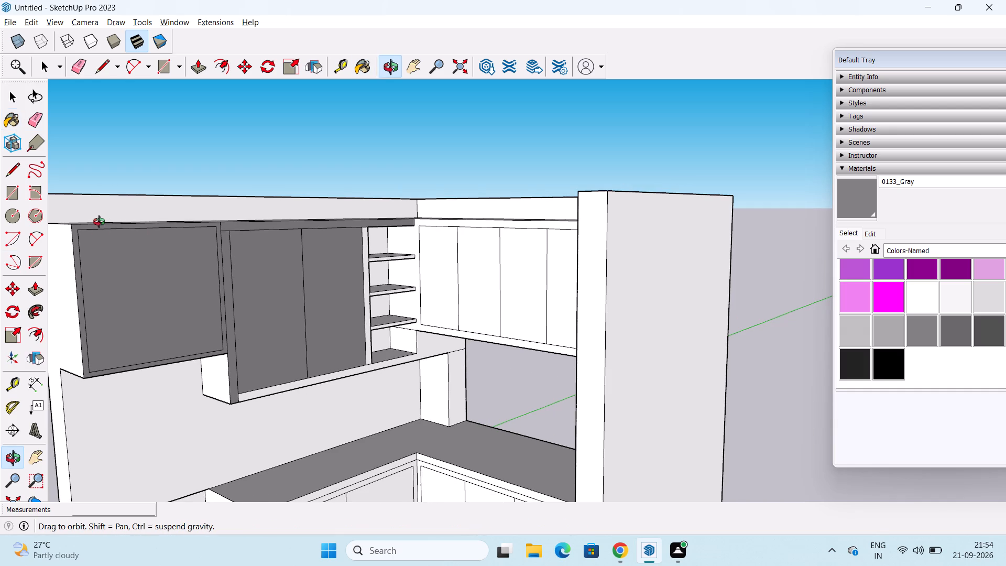
{"action": "middle_click_drag", "start_coordinate": [99, 222], "coordinate": [103, 268]}
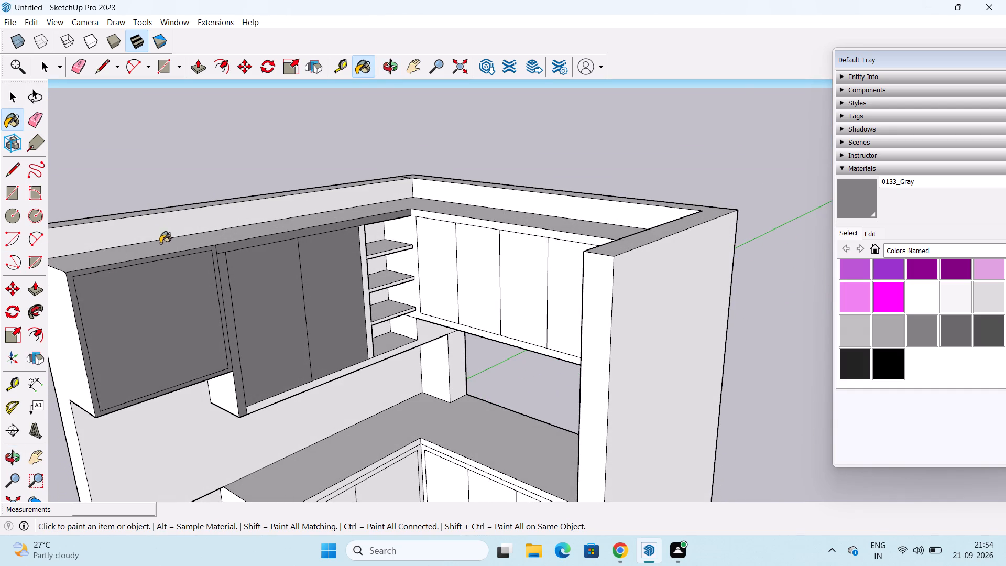
{"action": "left_click", "coordinate": [160, 243]}
Paint the five door fronts of the back-wall upper units and their surrounding frame with 0133_Gray.
{"action": "middle_click_drag", "start_coordinate": [586, 288], "coordinate": [588, 288]}
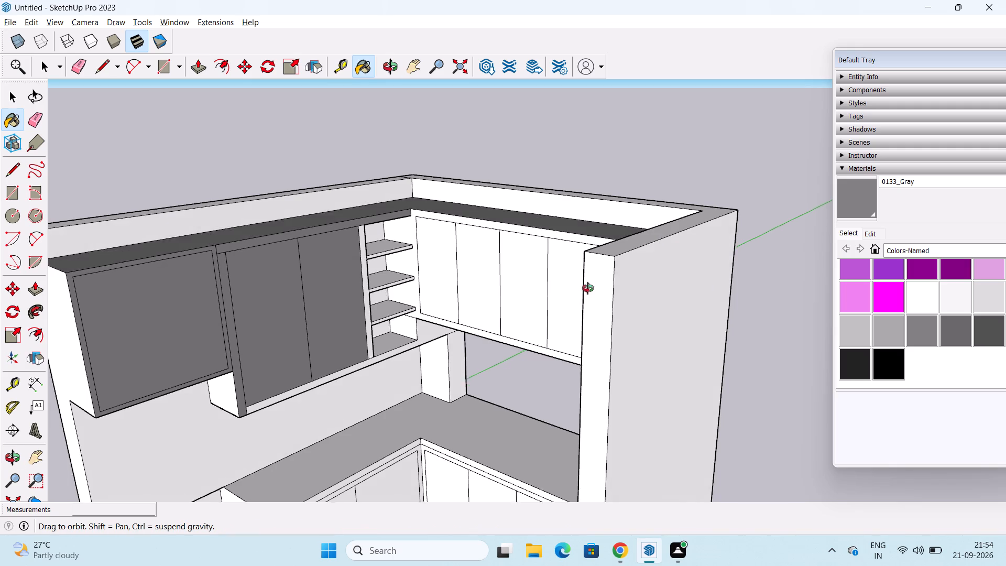
{"action": "middle_click_drag", "start_coordinate": [588, 288], "coordinate": [751, 275]}
{"action": "left_click", "coordinate": [679, 272]}
{"action": "left_click", "coordinate": [600, 269]}
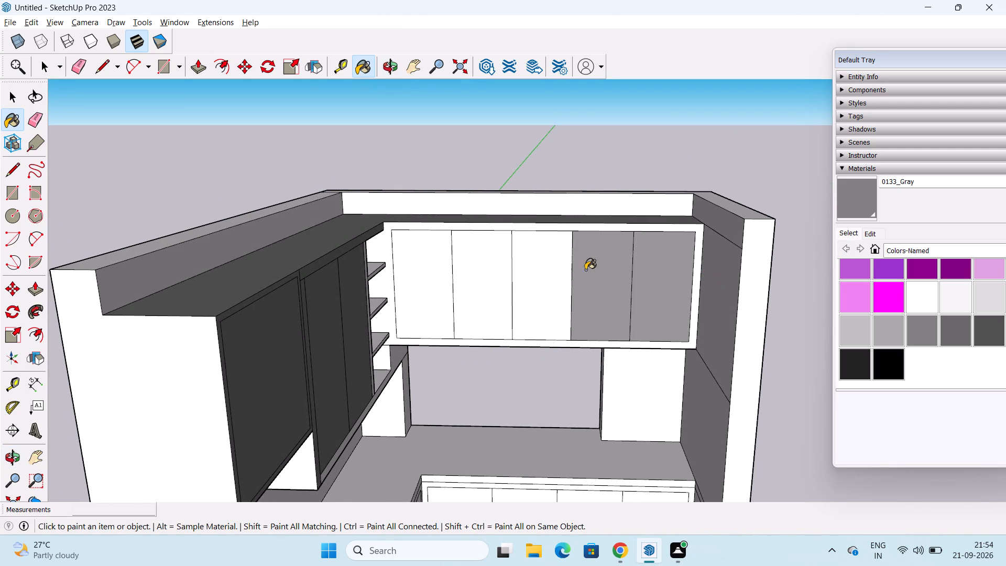
{"action": "left_click", "coordinate": [522, 269]}
{"action": "left_click", "coordinate": [462, 271]}
{"action": "left_click_drag", "start_coordinate": [412, 264], "coordinate": [417, 263]}
{"action": "left_click", "coordinate": [455, 226]}
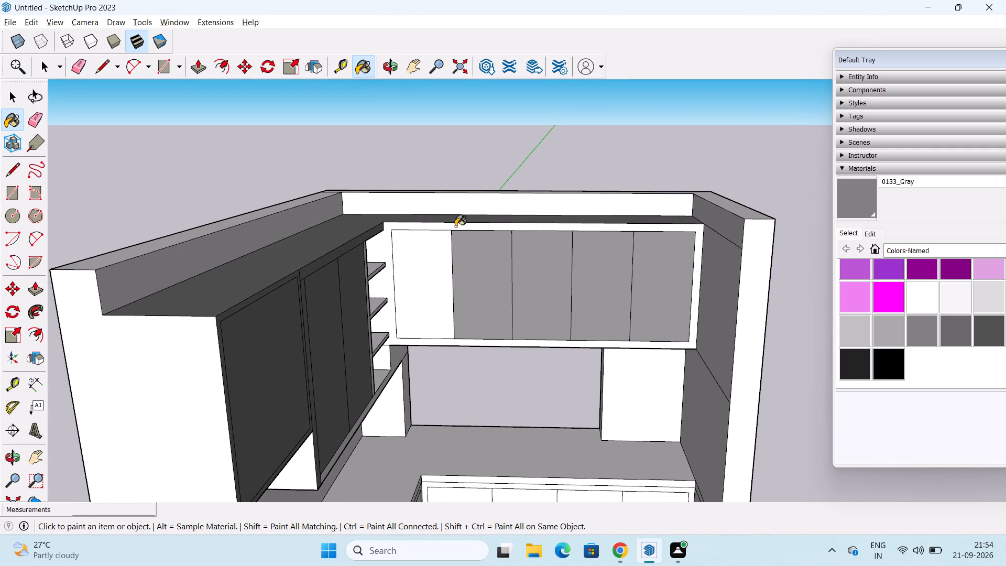
Paint the open corner shelf unit's front upright, back panels and lower inner side with 0133_Gray.
{"action": "middle_click_drag", "start_coordinate": [531, 263], "coordinate": [373, 278]}
{"action": "scroll", "coordinate": [437, 243], "scroll_direction": "up", "scroll_amount": 4}
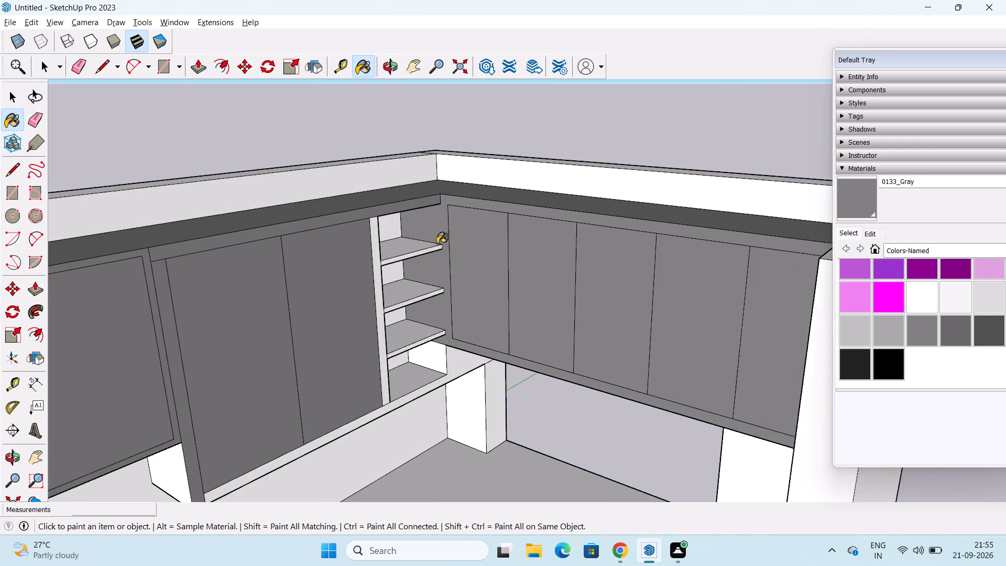
{"action": "scroll", "coordinate": [437, 244], "scroll_direction": "up", "scroll_amount": 2}
{"action": "middle_click_drag", "start_coordinate": [437, 244], "coordinate": [306, 254]}
{"action": "scroll", "coordinate": [415, 222], "scroll_direction": "up", "scroll_amount": 5}
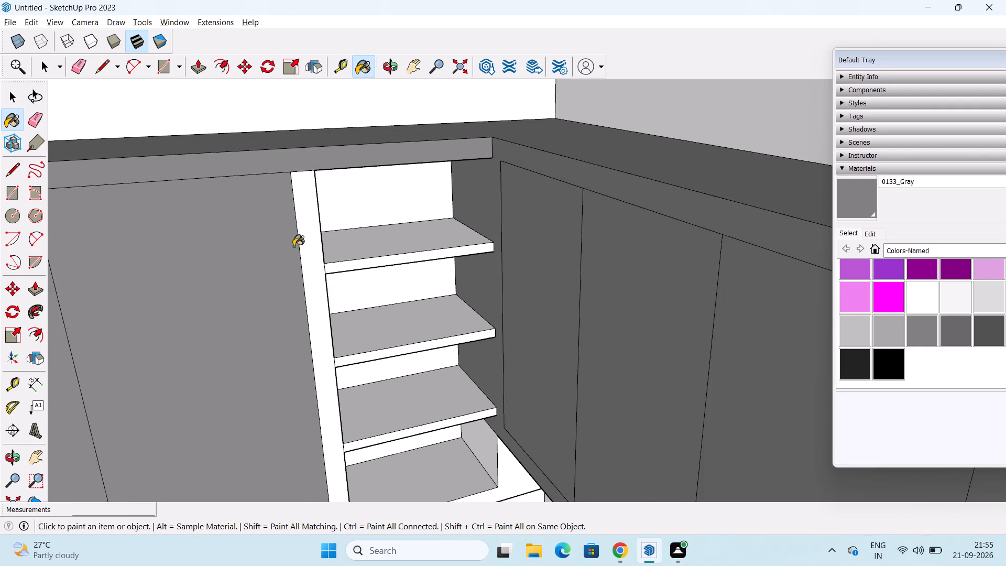
{"action": "left_click", "coordinate": [297, 248]}
{"action": "left_click", "coordinate": [398, 203]}
{"action": "left_click", "coordinate": [399, 290]}
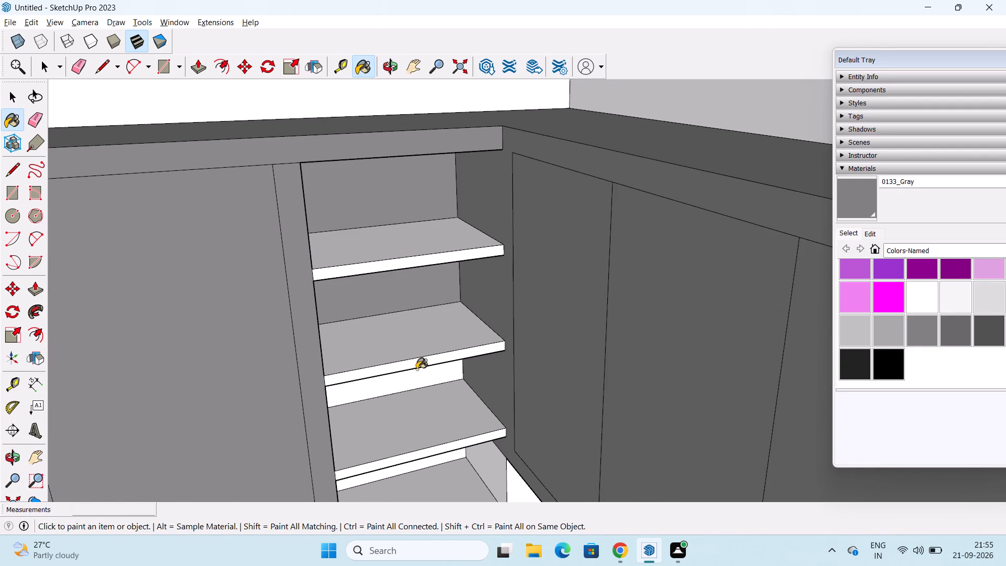
{"action": "left_click", "coordinate": [420, 379]}
{"action": "middle_click_drag", "start_coordinate": [446, 448], "coordinate": [444, 405]}
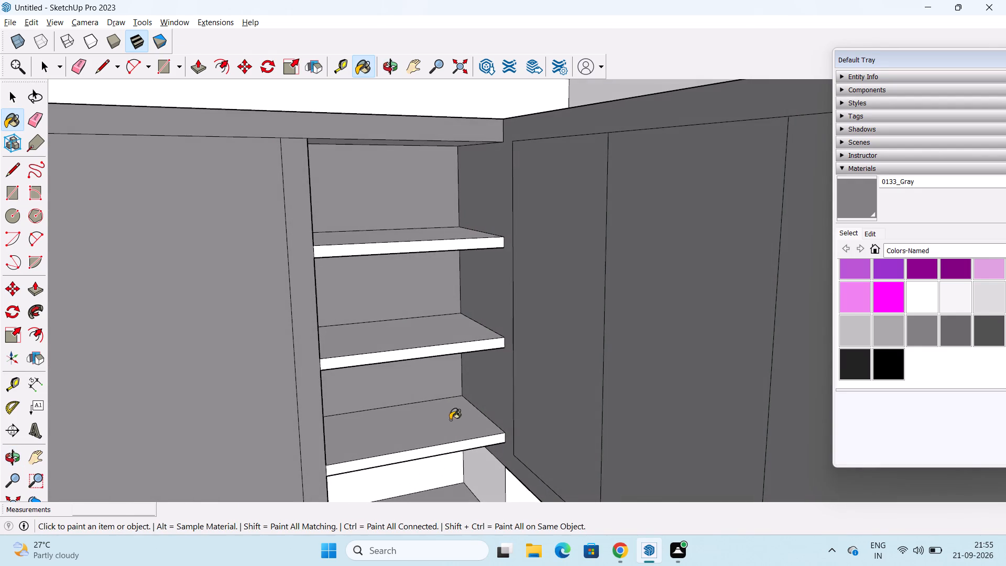
{"action": "left_click", "coordinate": [450, 469]}
{"action": "left_click", "coordinate": [474, 469]}
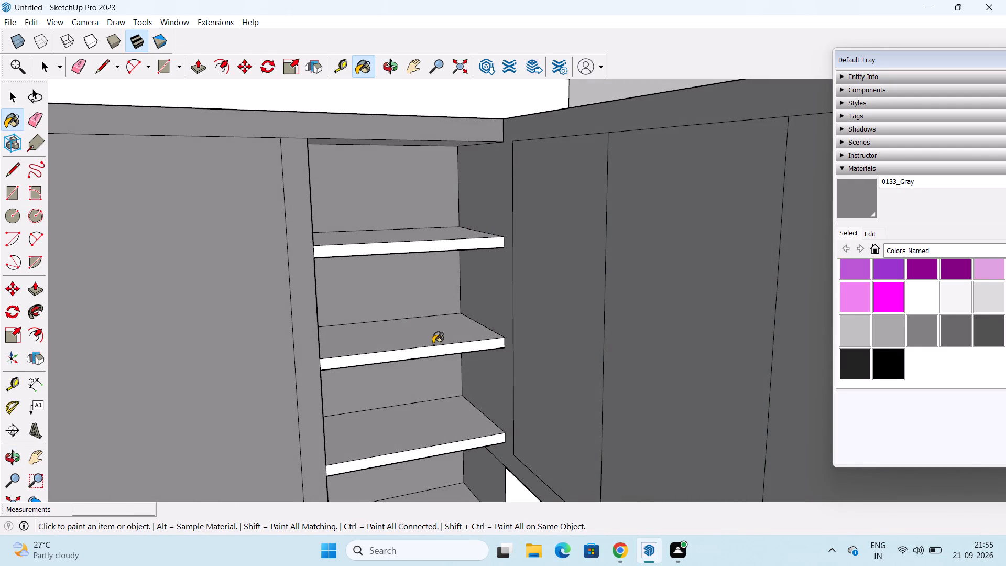
Paint the front edges of the three open shelves and the rail below the side upper units with 0133_Gray.
{"action": "left_click", "coordinate": [407, 246]}
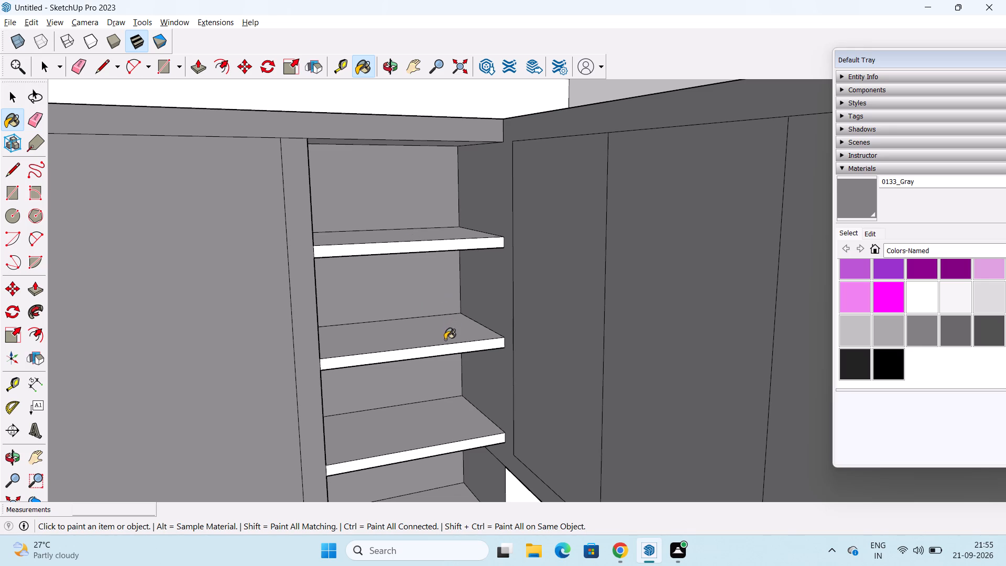
{"action": "left_click", "coordinate": [441, 349]}
{"action": "left_click", "coordinate": [473, 441]}
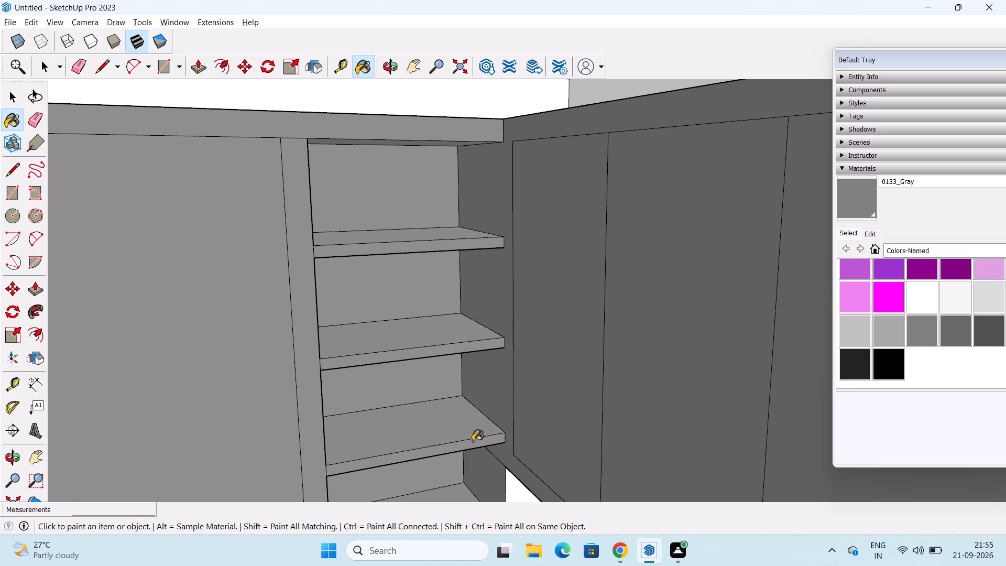
{"action": "middle_click_drag", "start_coordinate": [474, 439], "coordinate": [443, 263]}
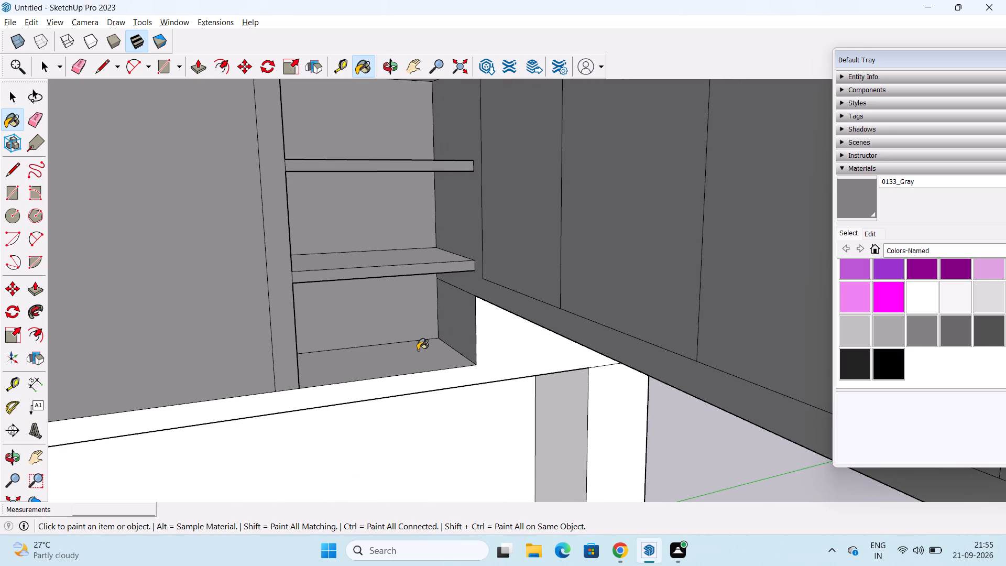
{"action": "left_click", "coordinate": [449, 380]}
Examine the open corner shelf unit and the whole kitchen from several angles and distances.
{"action": "middle_click_drag", "start_coordinate": [456, 353], "coordinate": [457, 352]}
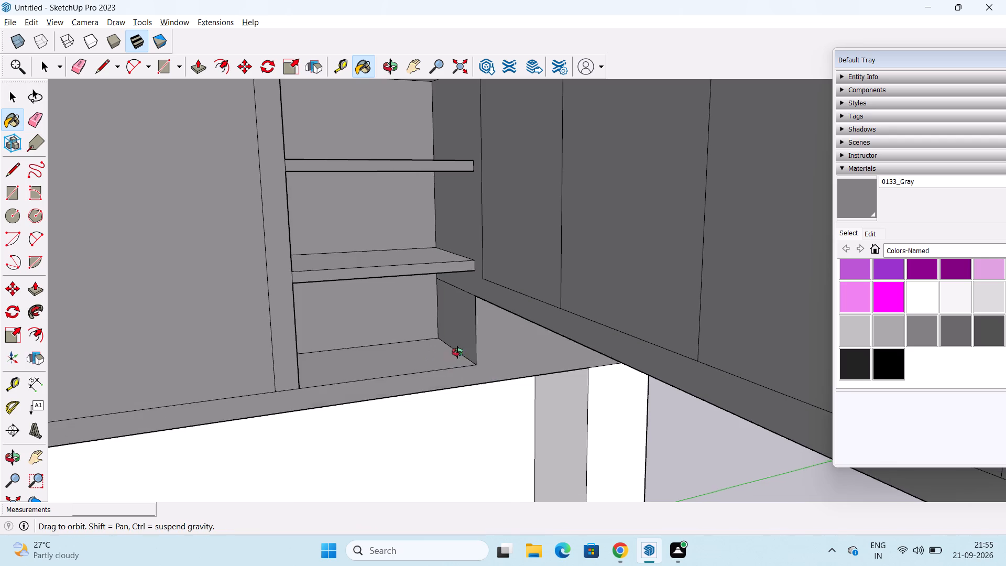
{"action": "middle_click_drag", "start_coordinate": [457, 352], "coordinate": [382, 326]}
{"action": "scroll", "coordinate": [362, 201], "scroll_direction": "up", "scroll_amount": 1}
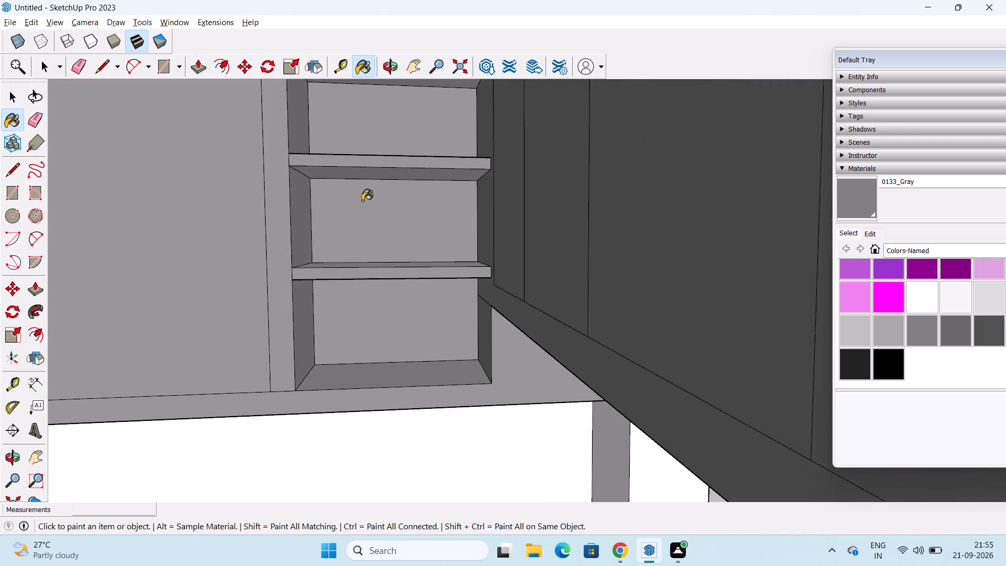
{"action": "scroll", "coordinate": [362, 201], "scroll_direction": "down", "scroll_amount": 6}
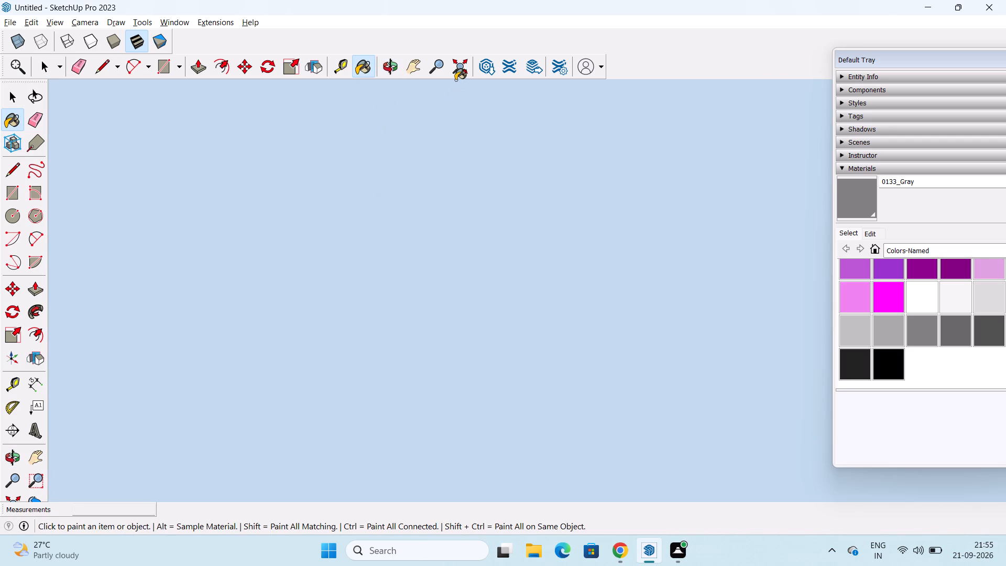
{"action": "left_click", "coordinate": [455, 80]}
{"action": "left_click", "coordinate": [457, 70]}
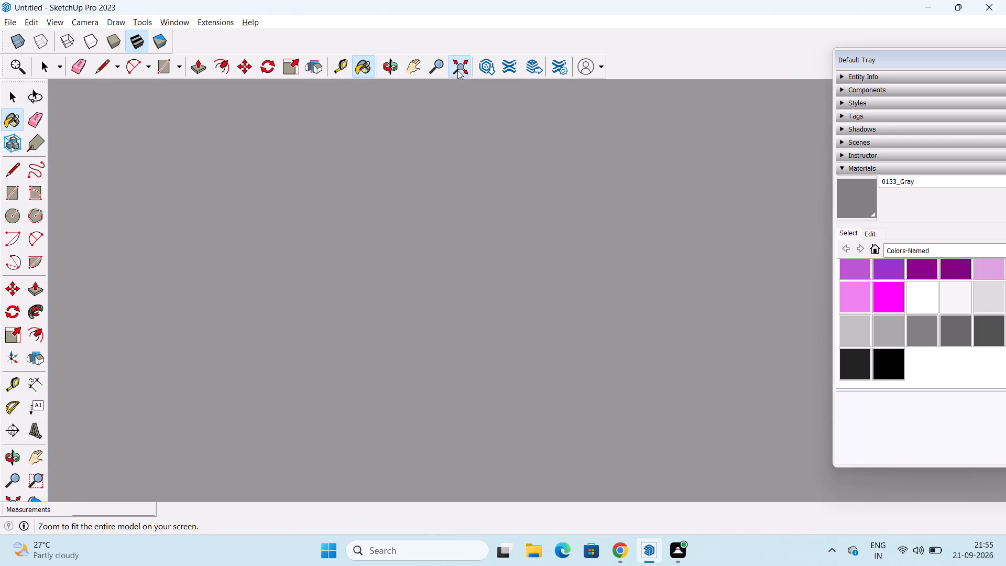
{"action": "scroll", "coordinate": [476, 271], "scroll_direction": "down", "scroll_amount": 2}
{"action": "middle_click_drag", "start_coordinate": [493, 275], "coordinate": [634, 290]}
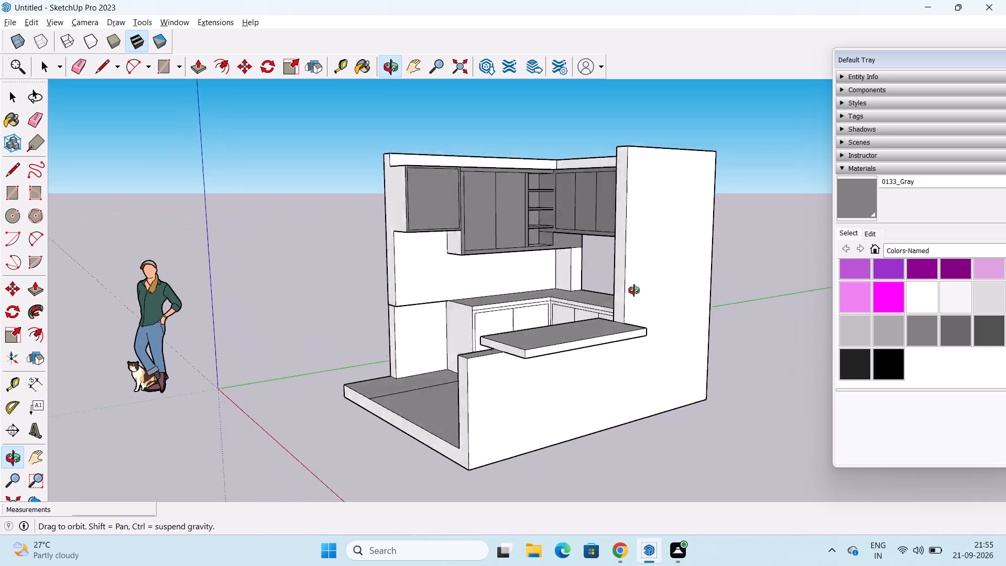
{"action": "middle_click_drag", "start_coordinate": [634, 290], "coordinate": [845, 322]}
{"action": "scroll", "coordinate": [577, 244], "scroll_direction": "up", "scroll_amount": 4}
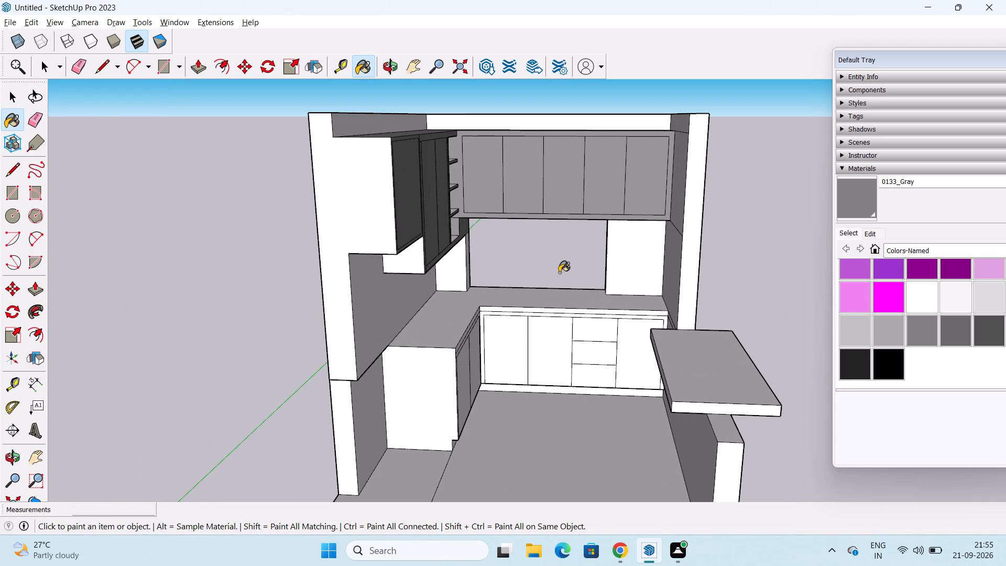
Paint all door fronts and the three drawer fronts of the L-shaped base units with 0133_Gray.
{"action": "middle_click_drag", "start_coordinate": [557, 274], "coordinate": [544, 256]}
{"action": "middle_click_drag", "start_coordinate": [525, 343], "coordinate": [465, 346]}
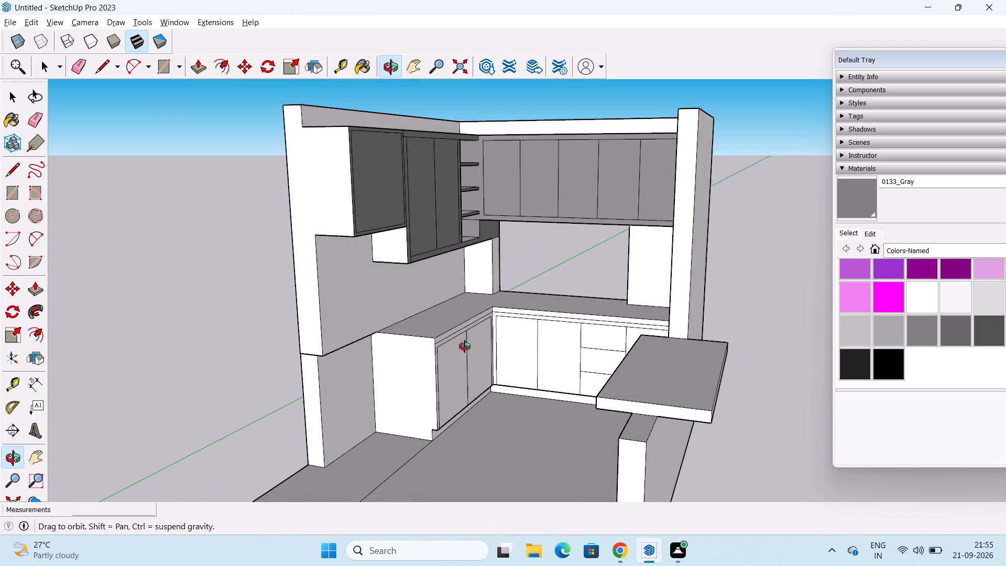
{"action": "middle_click_drag", "start_coordinate": [465, 346], "coordinate": [464, 346]}
{"action": "left_click", "coordinate": [451, 372]}
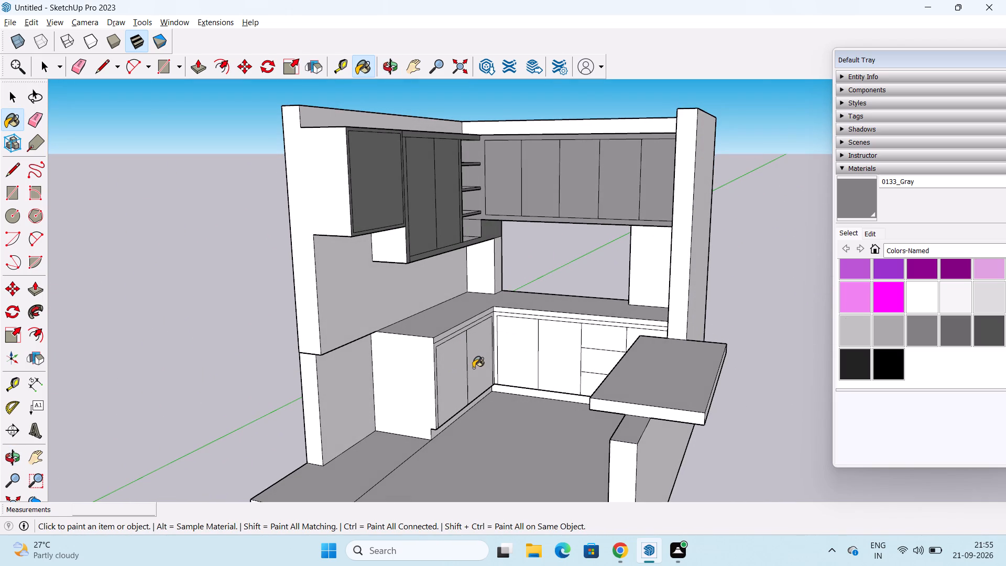
{"action": "left_click", "coordinate": [473, 366]}
{"action": "left_click", "coordinate": [504, 350]}
{"action": "left_click", "coordinate": [555, 356]}
{"action": "left_click", "coordinate": [604, 343]}
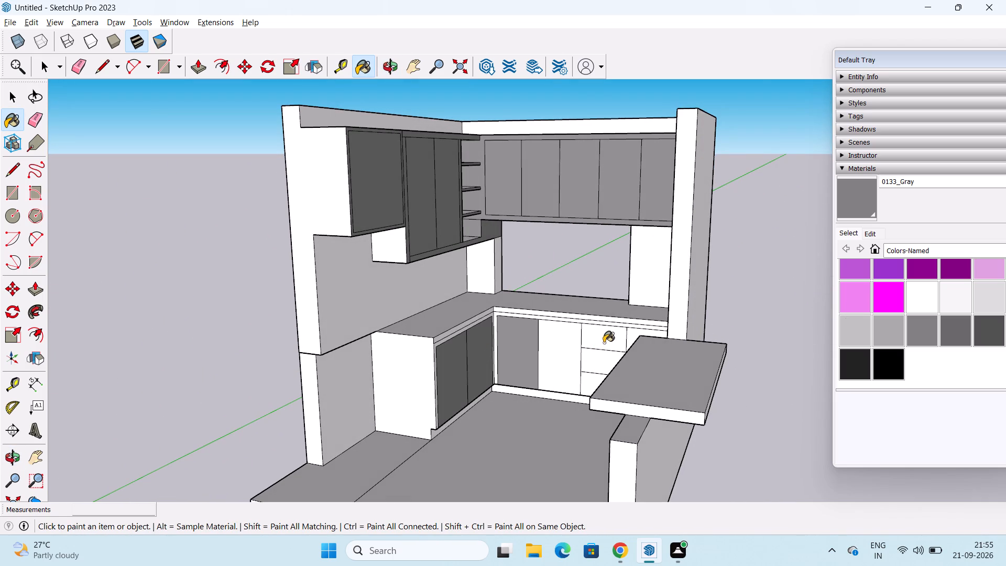
{"action": "left_click", "coordinate": [596, 362]}
{"action": "left_click", "coordinate": [593, 379]}
{"action": "middle_click_drag", "start_coordinate": [594, 374], "coordinate": [661, 372]}
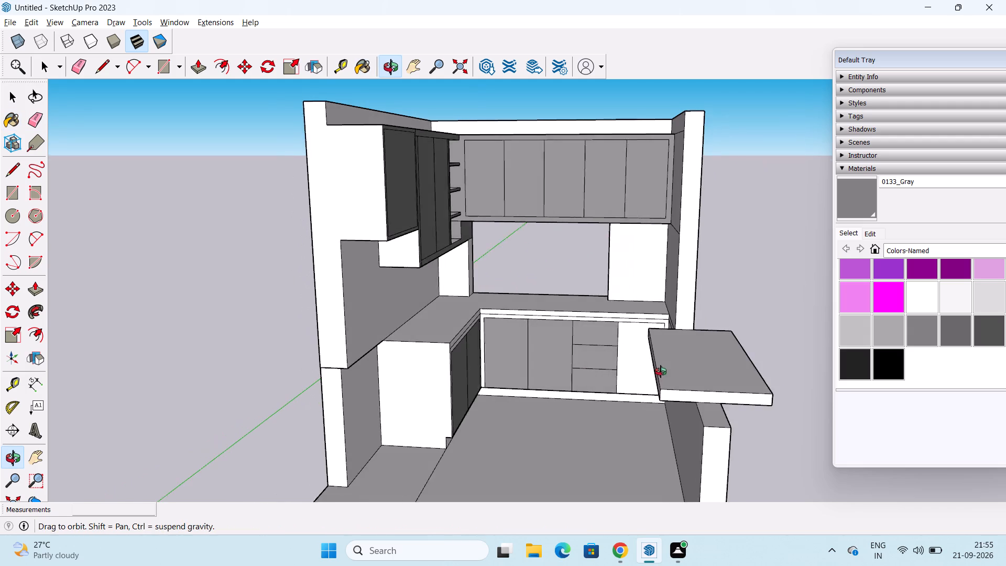
{"action": "middle_click_drag", "start_coordinate": [661, 372], "coordinate": [667, 370]}
{"action": "left_click", "coordinate": [636, 352]}
Paint the frames around the back and side base-unit fronts with 0133_Gray.
{"action": "scroll", "coordinate": [618, 332], "scroll_direction": "up", "scroll_amount": 4}
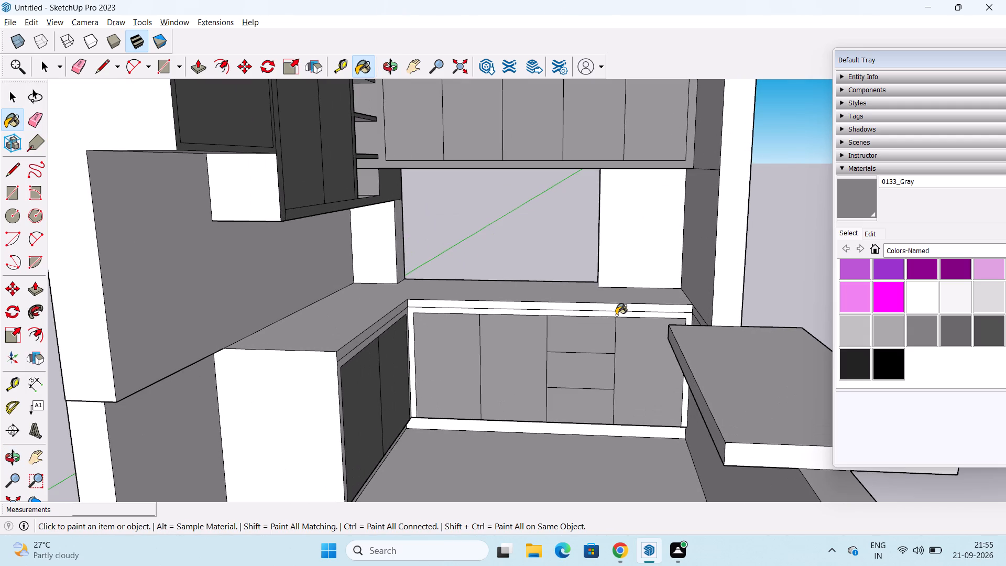
{"action": "left_click", "coordinate": [616, 315]}
{"action": "middle_click_drag", "start_coordinate": [617, 309], "coordinate": [506, 339]}
{"action": "scroll", "coordinate": [351, 321], "scroll_direction": "up", "scroll_amount": 3}
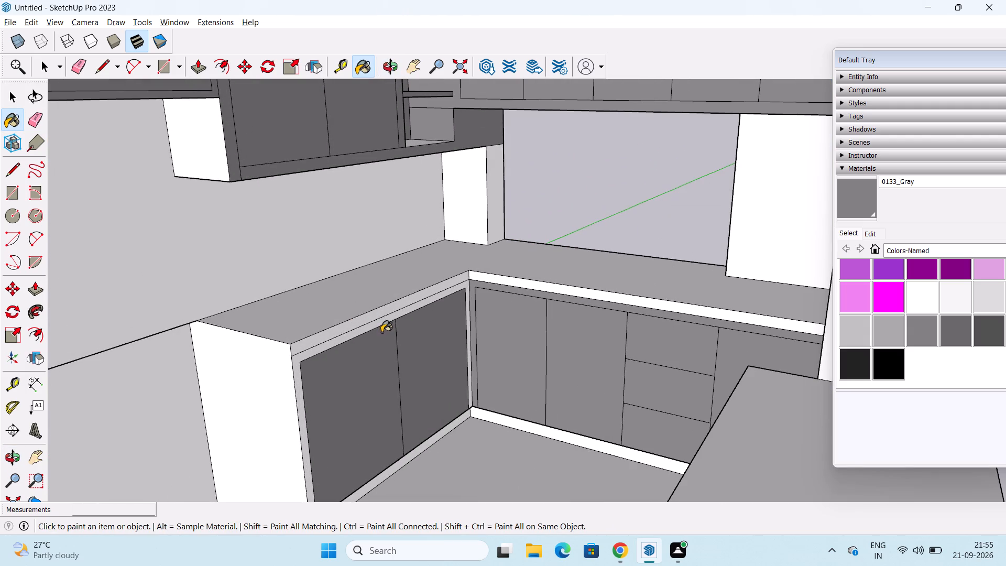
{"action": "left_click", "coordinate": [385, 323]}
Paint the toe-kick strips below the back and side base units with 0133_Gray.
{"action": "scroll", "coordinate": [437, 352], "scroll_direction": "down", "scroll_amount": 2}
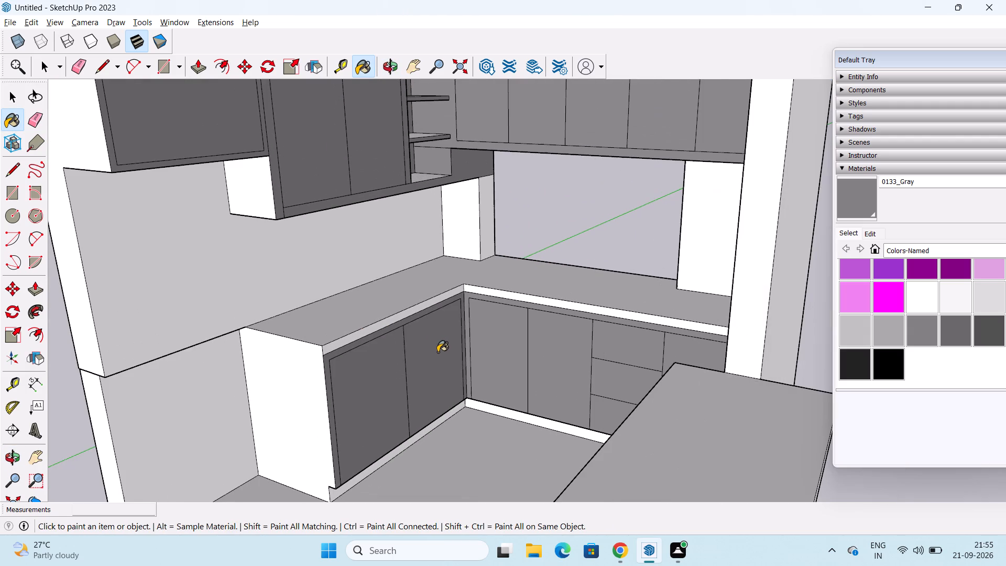
{"action": "middle_click_drag", "start_coordinate": [463, 400], "coordinate": [461, 359]}
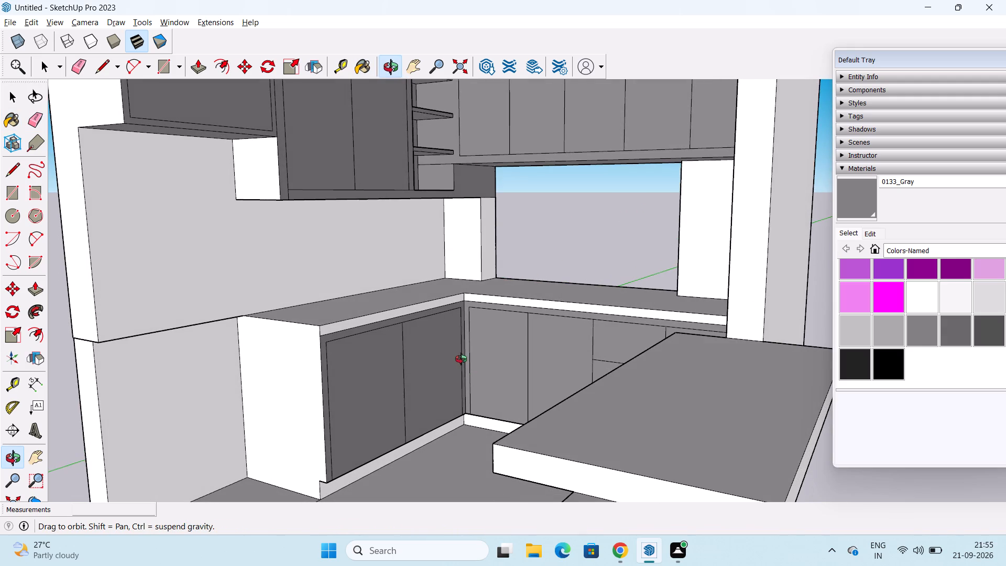
{"action": "middle_click_drag", "start_coordinate": [461, 359], "coordinate": [552, 347]}
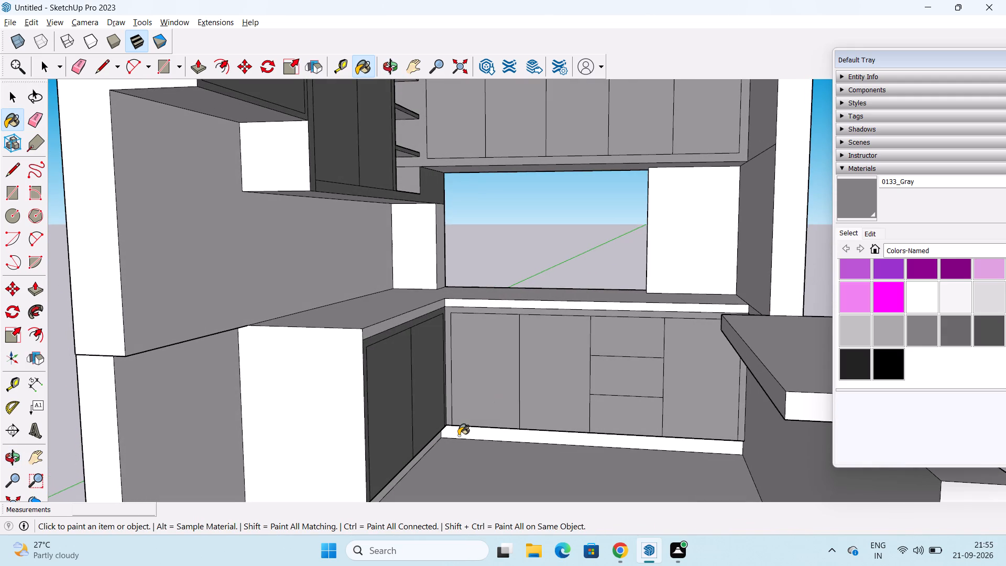
{"action": "left_click", "coordinate": [469, 434]}
{"action": "middle_click_drag", "start_coordinate": [472, 438], "coordinate": [405, 412]}
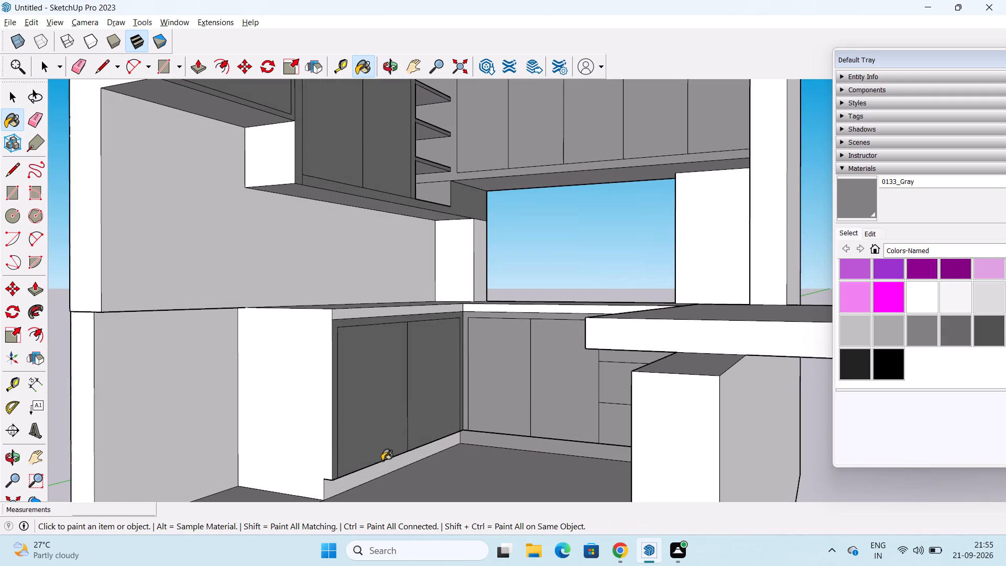
{"action": "left_click", "coordinate": [377, 470]}
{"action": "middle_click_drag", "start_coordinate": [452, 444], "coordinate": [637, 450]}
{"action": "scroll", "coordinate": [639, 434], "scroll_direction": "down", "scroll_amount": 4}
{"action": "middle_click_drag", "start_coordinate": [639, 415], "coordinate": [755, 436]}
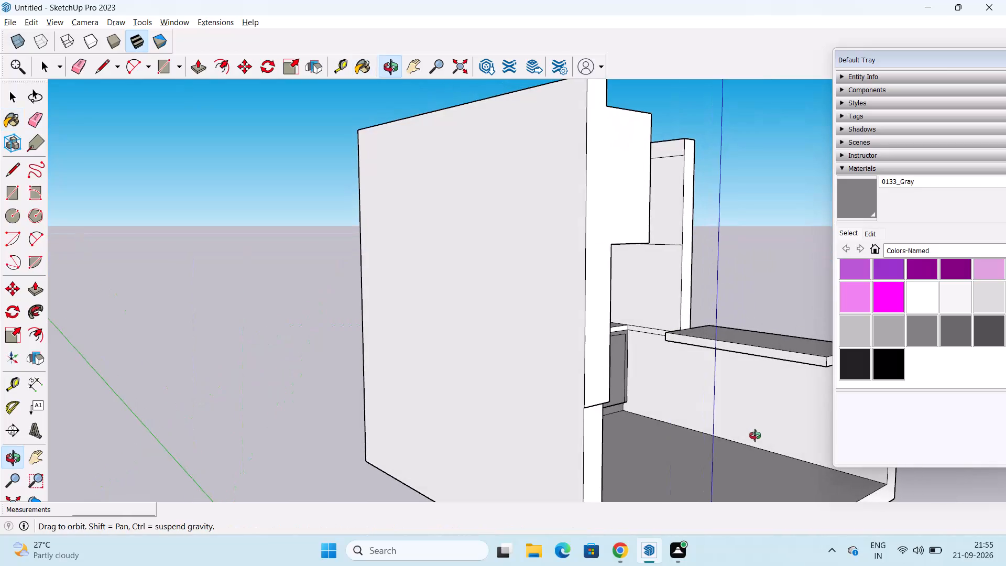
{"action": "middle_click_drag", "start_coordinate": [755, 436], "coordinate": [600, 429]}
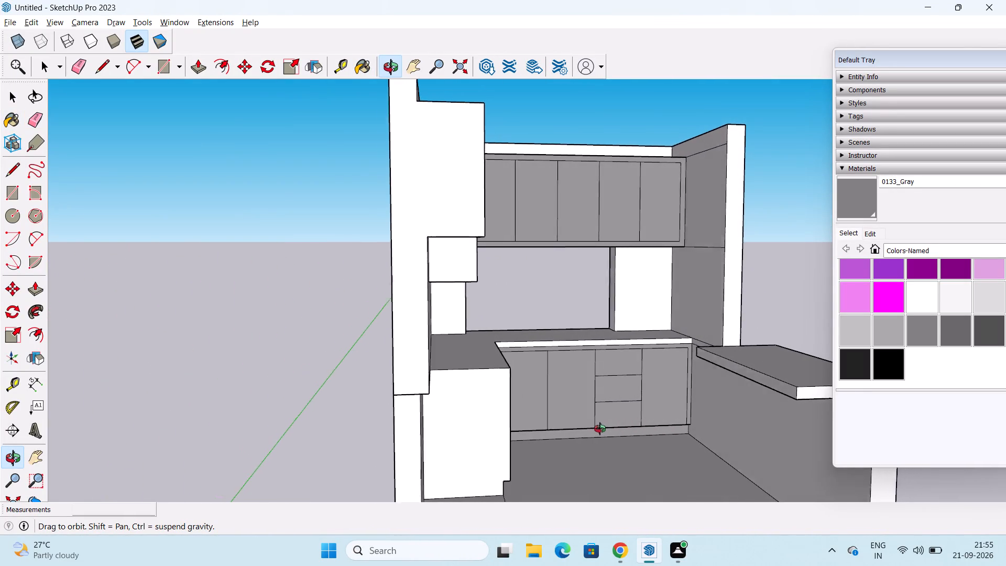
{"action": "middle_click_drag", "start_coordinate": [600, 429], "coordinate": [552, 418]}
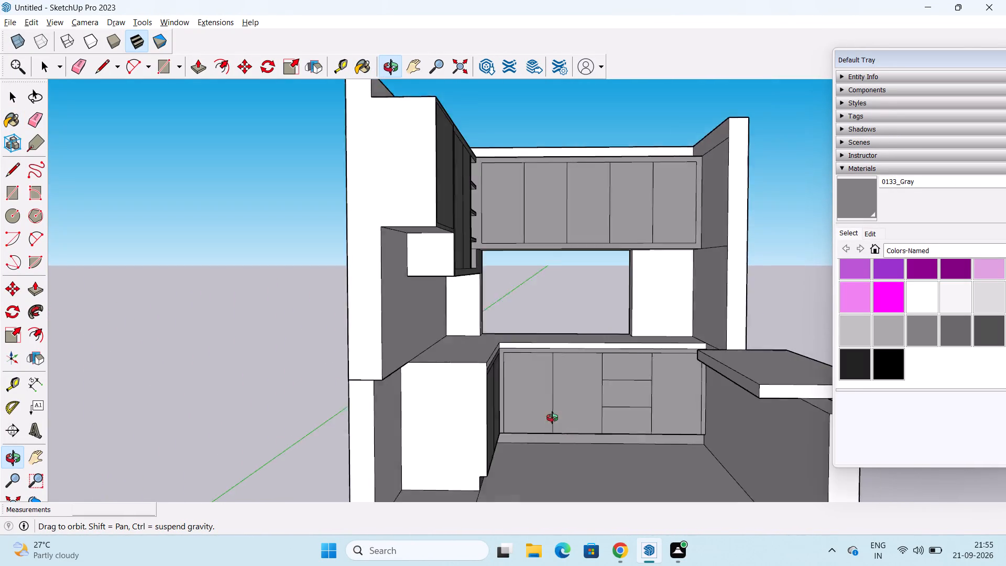
Paint the exposed end of the deeper-hanging two-door upper unit on the side wall with 0133_Gray.
{"action": "middle_click_drag", "start_coordinate": [552, 418], "coordinate": [465, 437]}
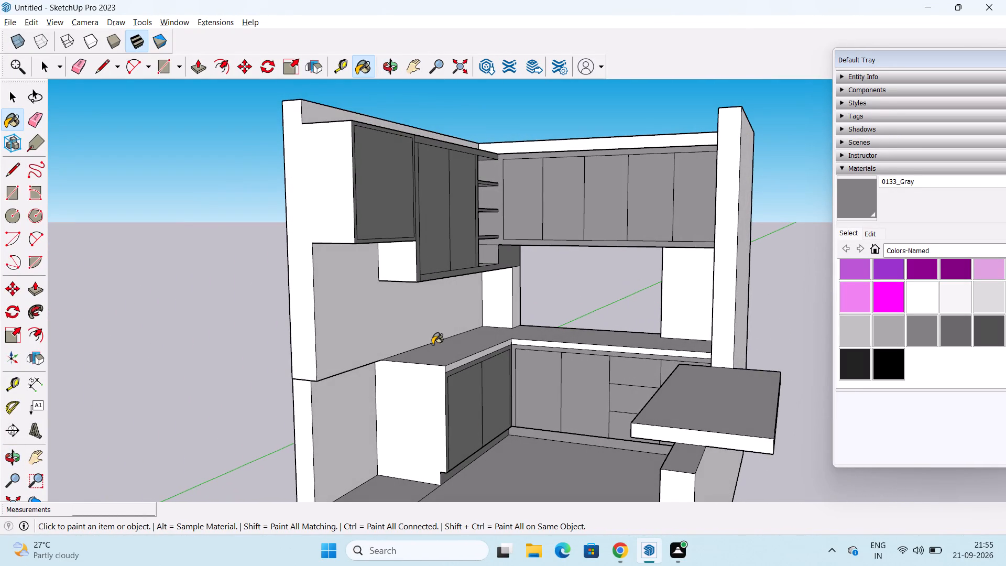
{"action": "left_click", "coordinate": [403, 257]}
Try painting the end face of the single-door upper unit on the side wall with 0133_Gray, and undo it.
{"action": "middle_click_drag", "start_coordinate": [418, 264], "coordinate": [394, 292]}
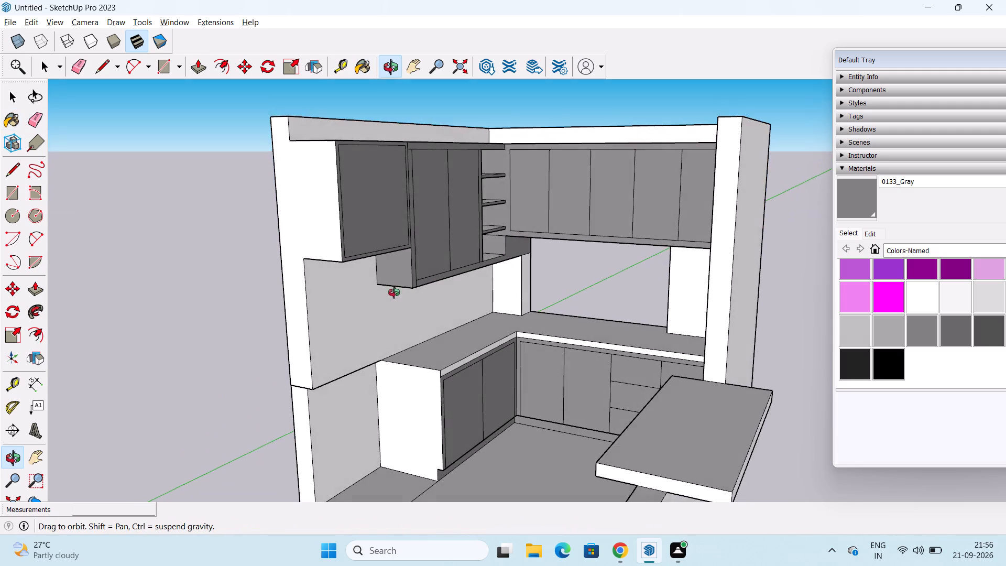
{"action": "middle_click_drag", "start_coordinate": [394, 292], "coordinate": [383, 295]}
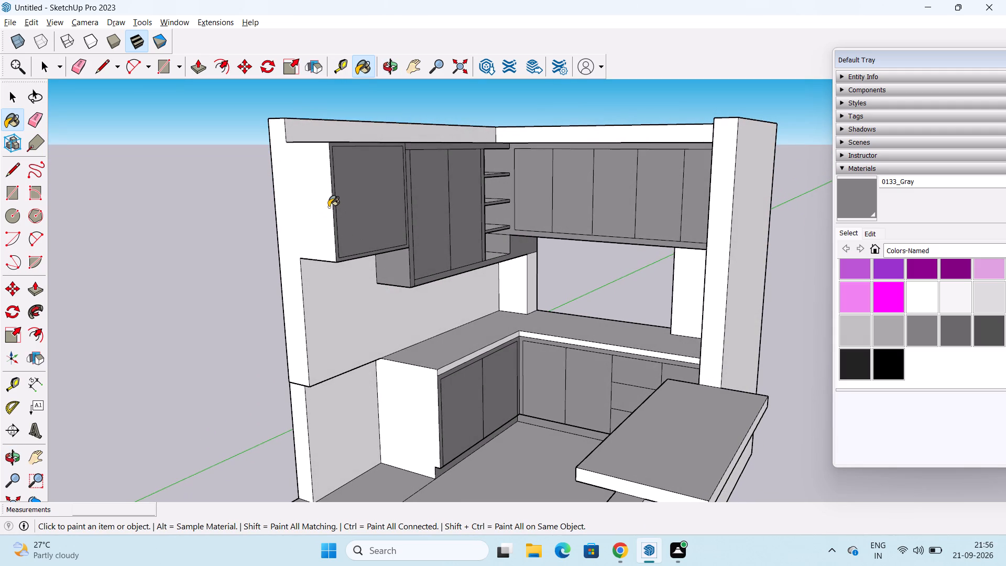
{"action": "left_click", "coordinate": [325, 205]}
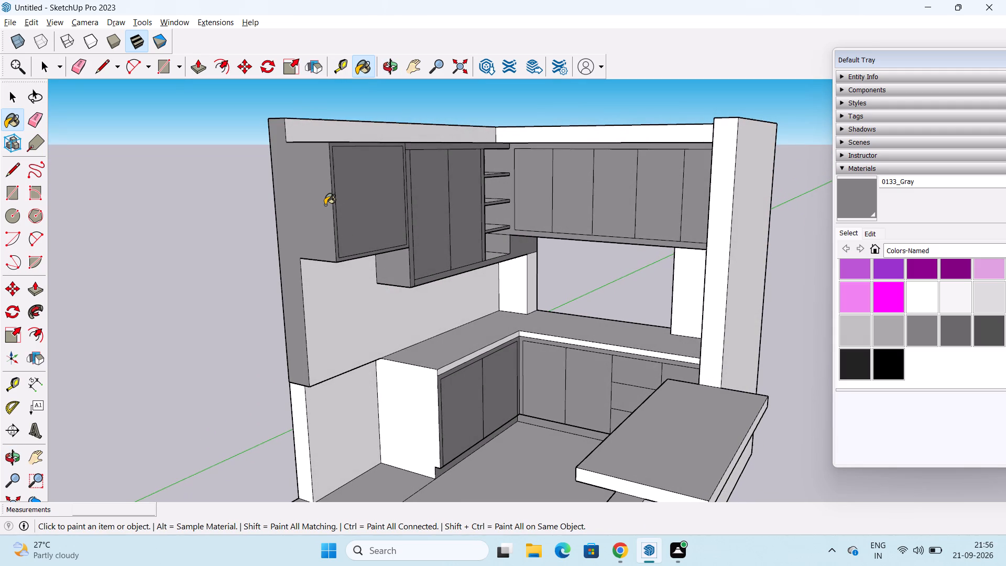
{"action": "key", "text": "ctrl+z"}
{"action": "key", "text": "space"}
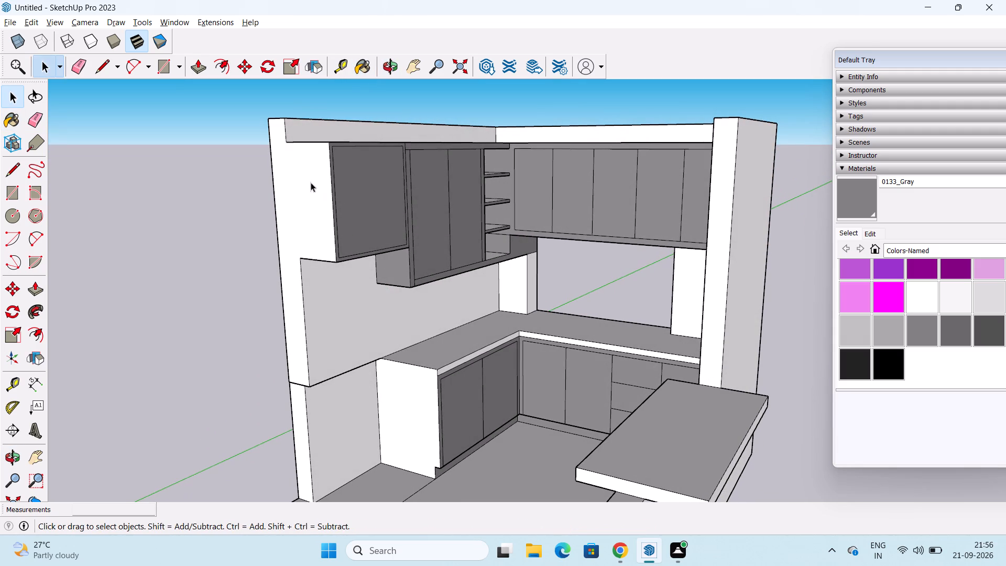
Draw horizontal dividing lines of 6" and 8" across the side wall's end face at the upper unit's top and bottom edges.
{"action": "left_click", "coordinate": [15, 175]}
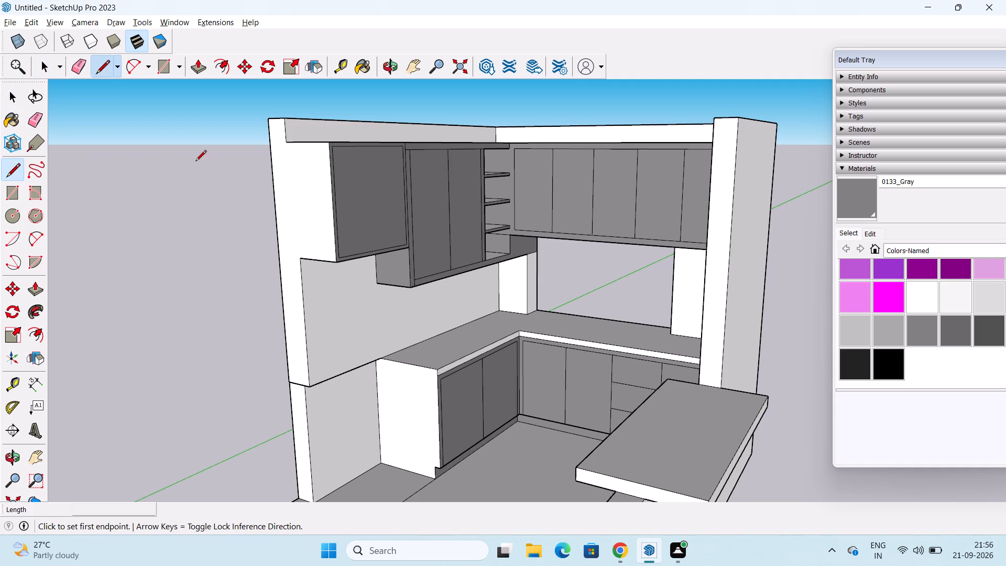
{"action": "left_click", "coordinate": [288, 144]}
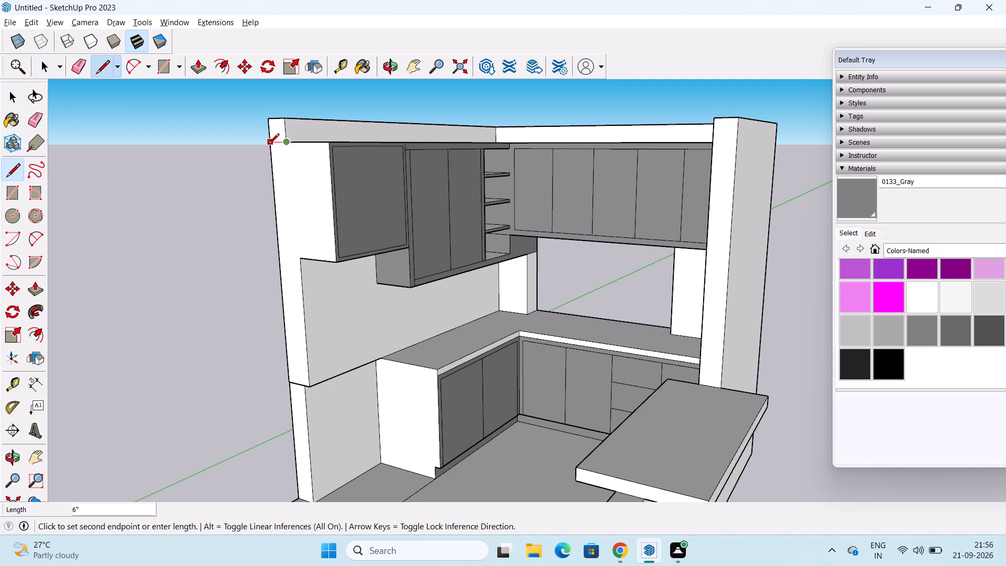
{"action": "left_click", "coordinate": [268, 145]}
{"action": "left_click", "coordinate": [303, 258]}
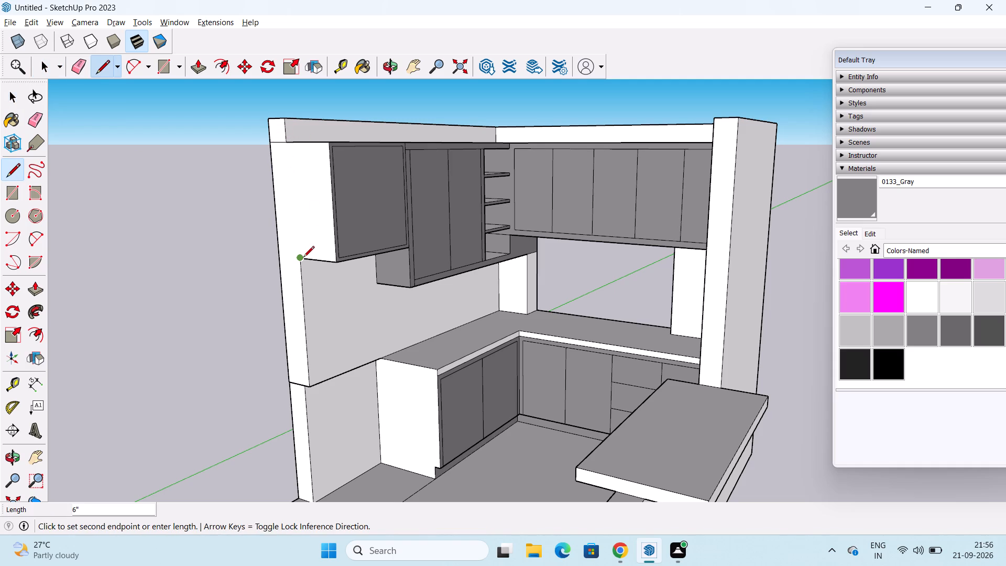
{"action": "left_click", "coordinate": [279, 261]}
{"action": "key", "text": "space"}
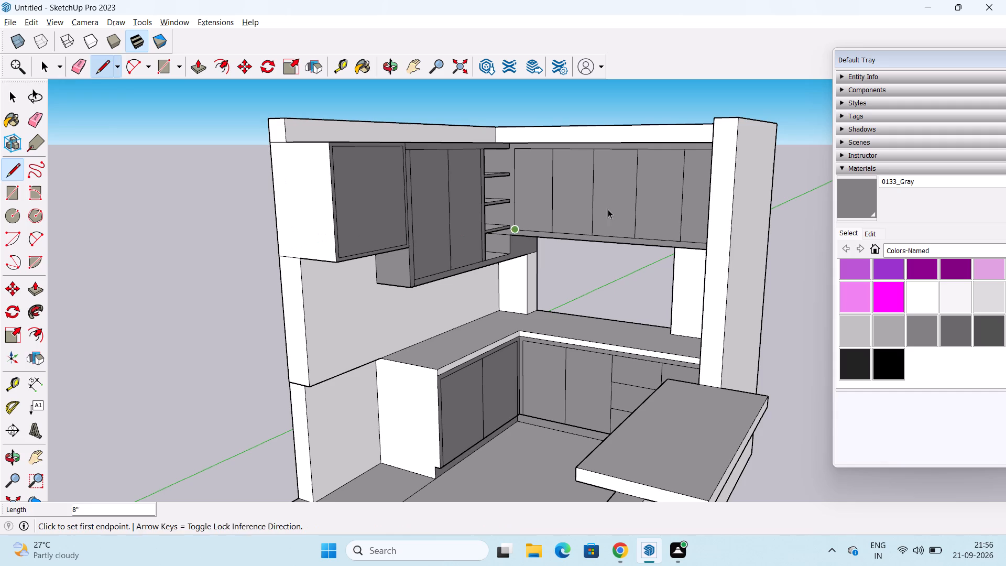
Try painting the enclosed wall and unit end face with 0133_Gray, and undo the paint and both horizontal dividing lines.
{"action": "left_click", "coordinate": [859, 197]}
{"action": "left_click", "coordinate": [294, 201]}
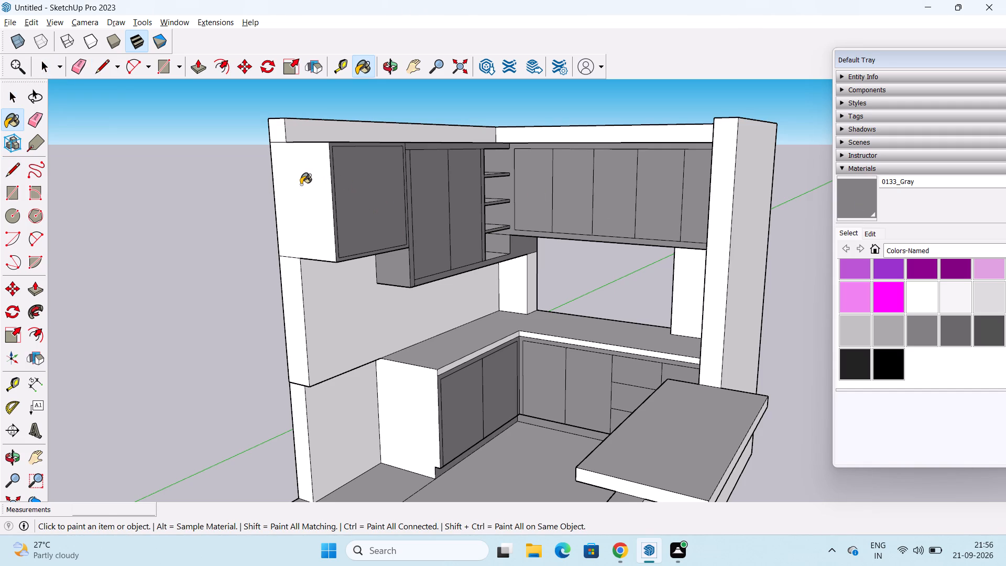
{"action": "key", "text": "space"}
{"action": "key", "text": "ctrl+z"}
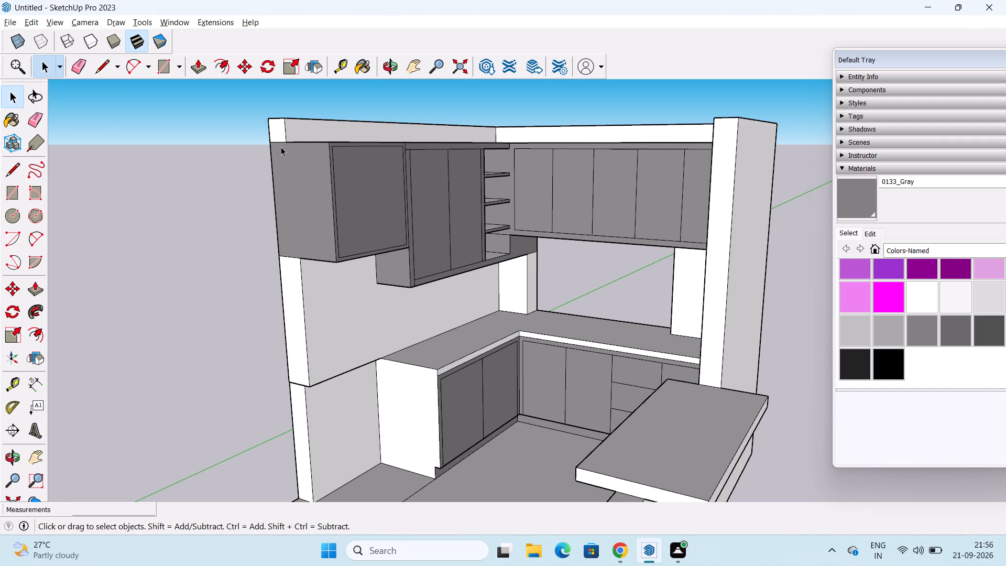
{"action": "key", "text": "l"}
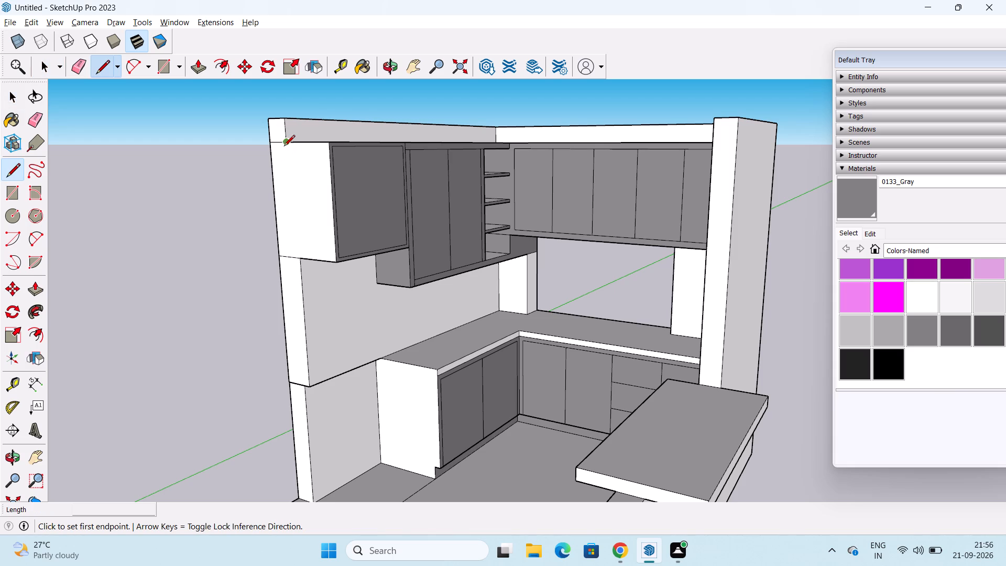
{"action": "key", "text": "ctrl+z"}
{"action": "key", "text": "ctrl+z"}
Draw a 2' 6" vertical line separating the upper unit's end from the side wall's end face, closed with a 2" bottom line.
{"action": "left_click", "coordinate": [288, 145]}
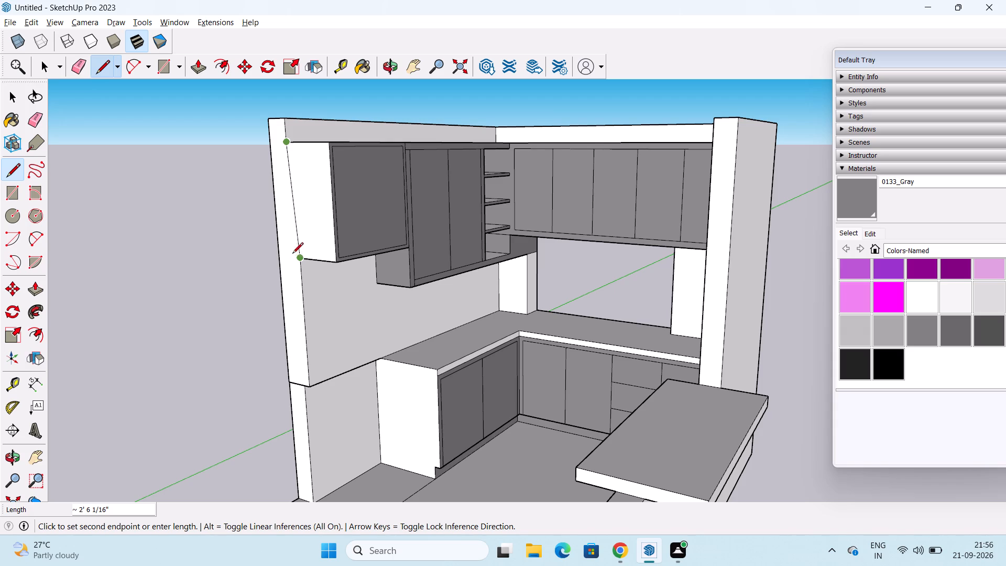
{"action": "left_click", "coordinate": [291, 258]}
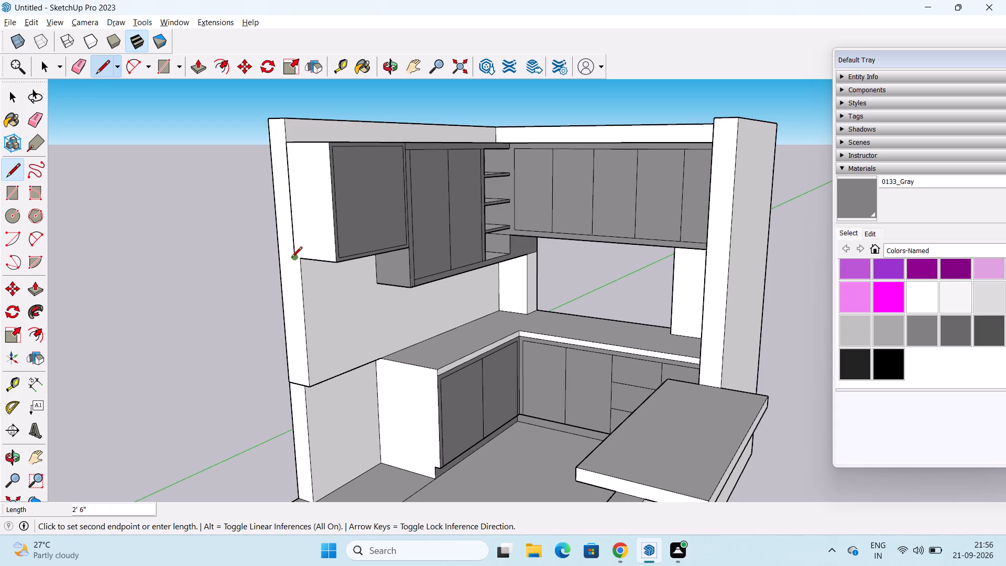
{"action": "left_click", "coordinate": [301, 260]}
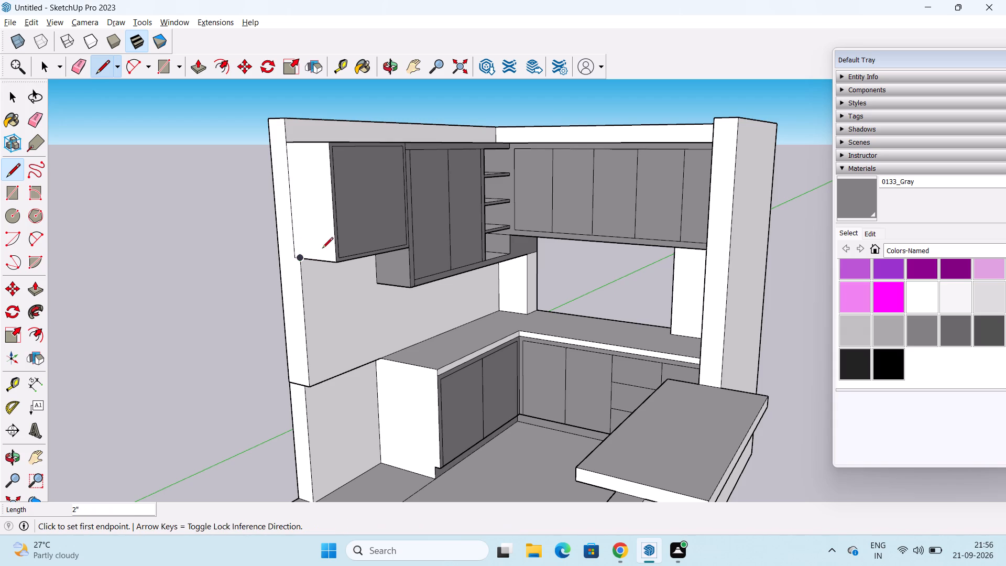
{"action": "key", "text": "space"}
Paint the separated end face of the single-door upper unit with 0133_Gray.
{"action": "left_click", "coordinate": [844, 201]}
{"action": "left_click", "coordinate": [309, 183]}
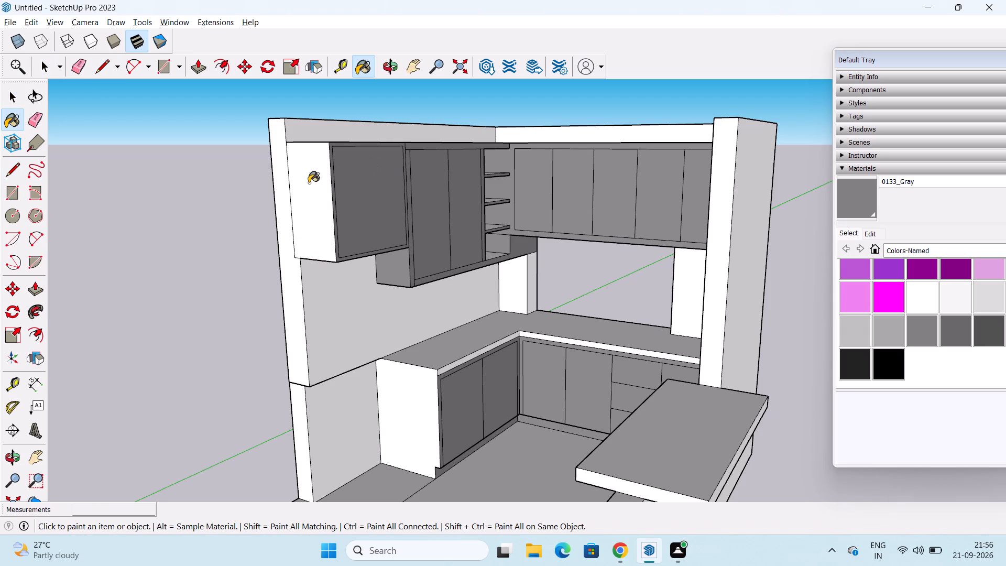
{"action": "middle_click_drag", "start_coordinate": [326, 192], "coordinate": [530, 168]}
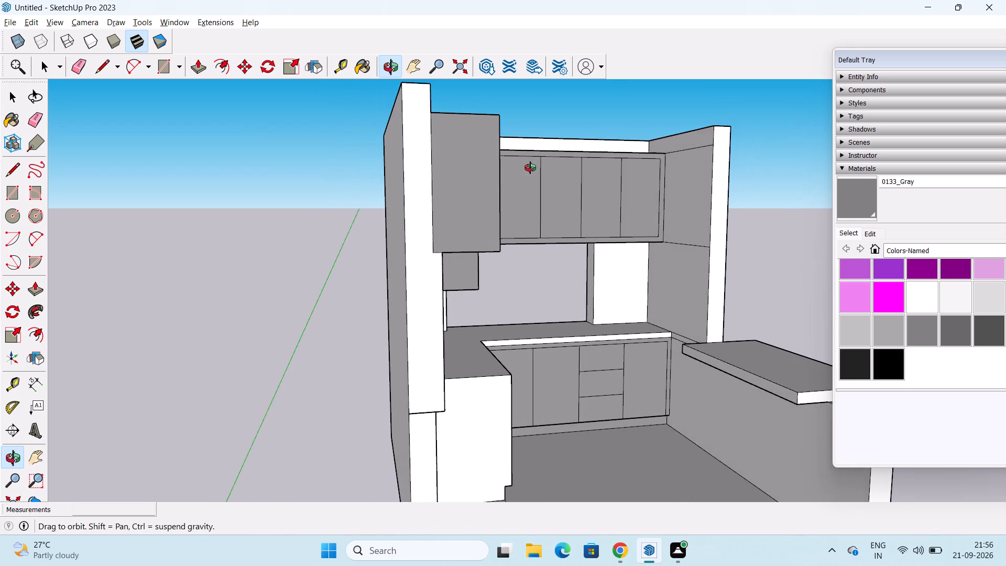
{"action": "middle_click_drag", "start_coordinate": [530, 168], "coordinate": [437, 189]}
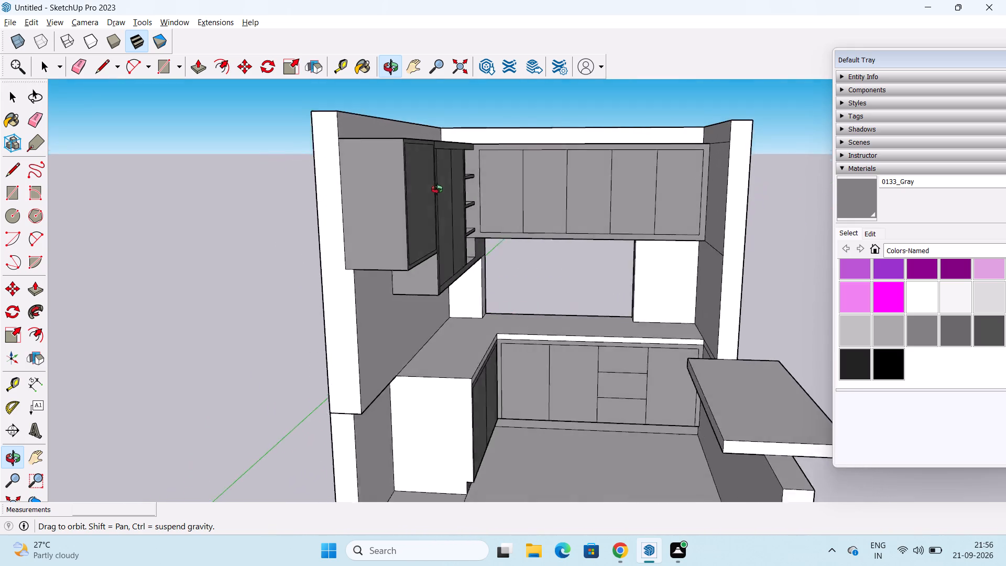
{"action": "middle_click_drag", "start_coordinate": [437, 189], "coordinate": [228, 202]}
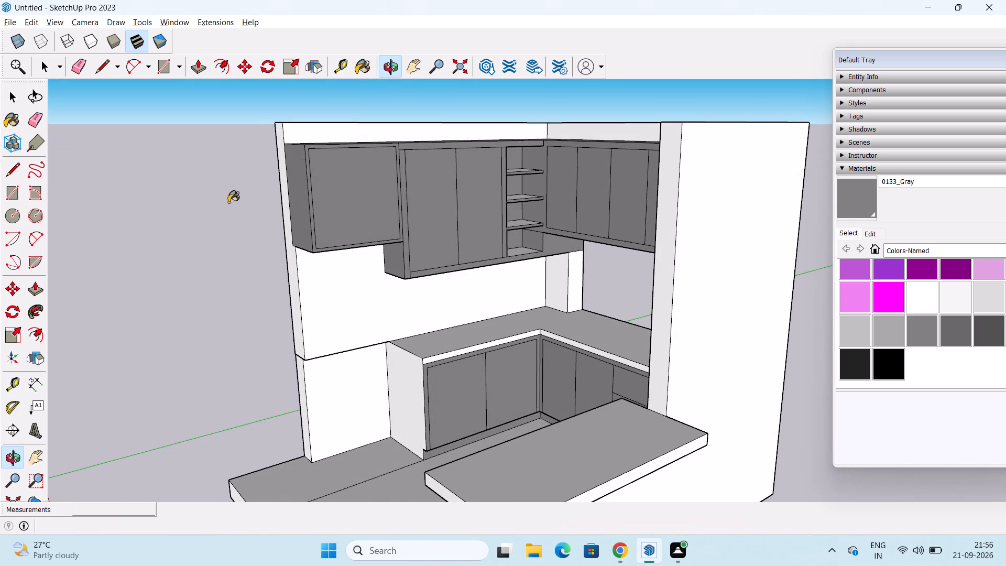
{"action": "key", "text": "space"}
Paint the back wall's two backsplash sections on either side of the window opening with 0133_Gray.
{"action": "scroll", "coordinate": [415, 201], "scroll_direction": "down", "scroll_amount": 1}
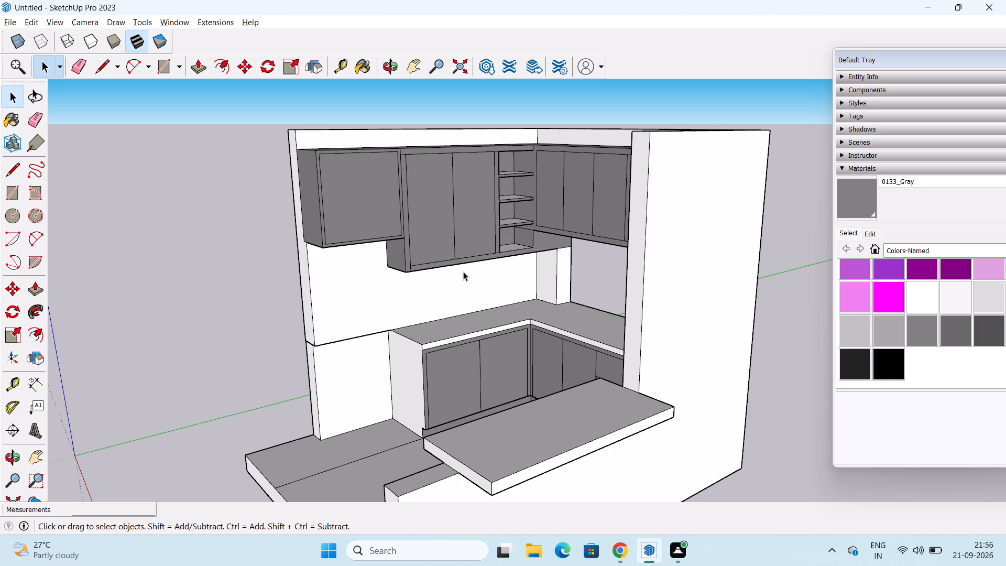
{"action": "middle_click_drag", "start_coordinate": [467, 277], "coordinate": [509, 270]}
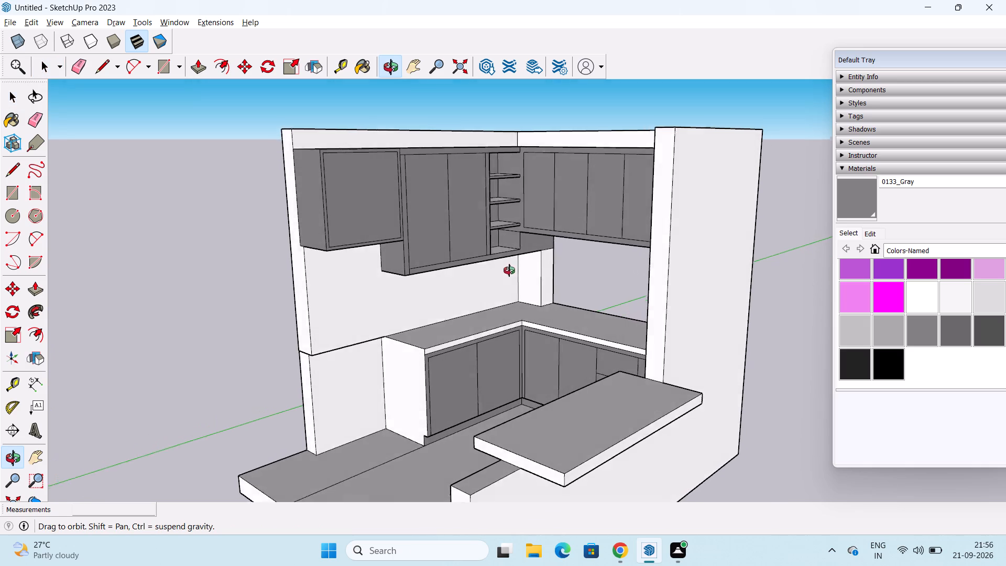
{"action": "middle_click_drag", "start_coordinate": [509, 270], "coordinate": [519, 254]}
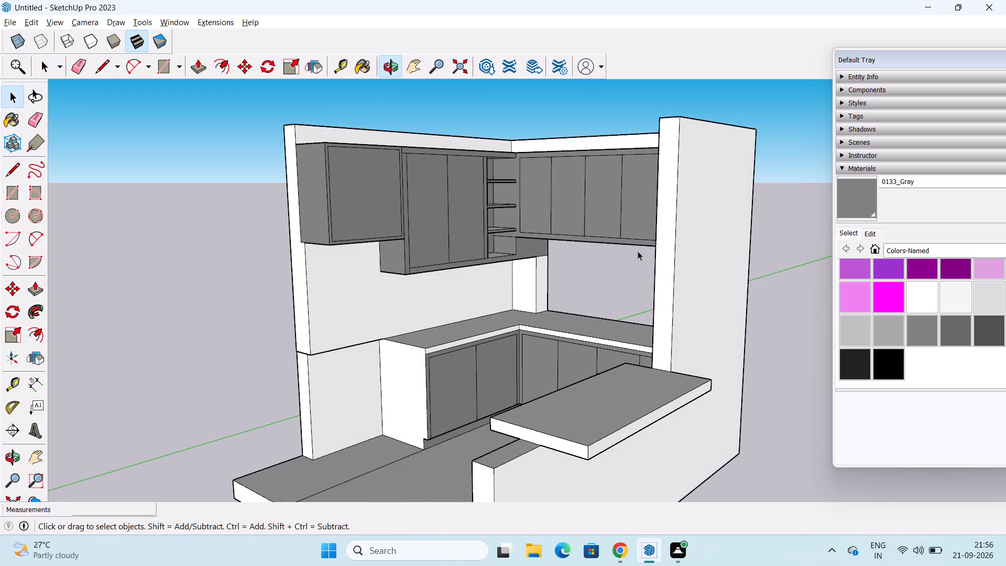
{"action": "left_click", "coordinate": [849, 199]}
{"action": "left_click", "coordinate": [527, 292]}
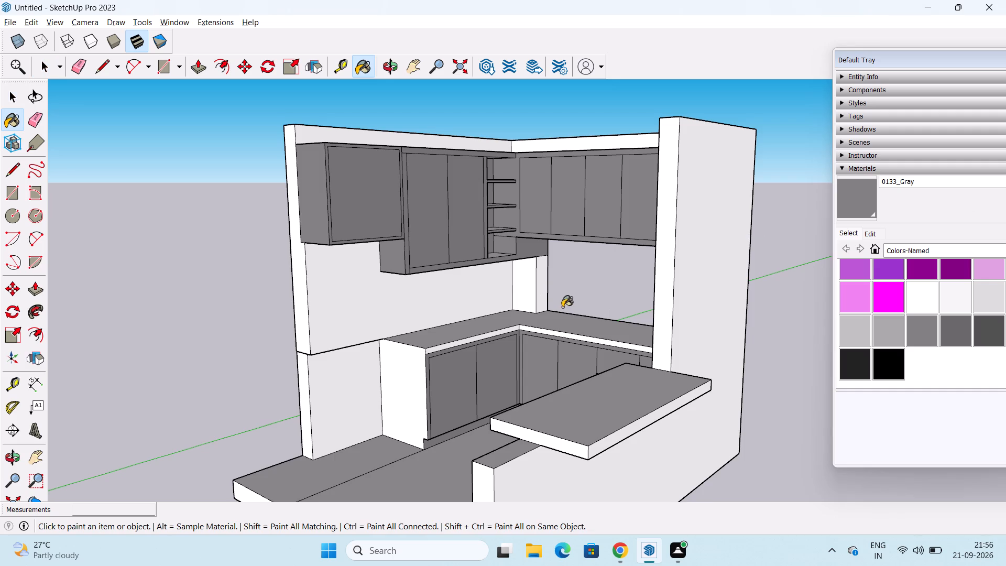
{"action": "middle_click_drag", "start_coordinate": [574, 309], "coordinate": [721, 327]}
{"action": "left_click", "coordinate": [650, 279]}
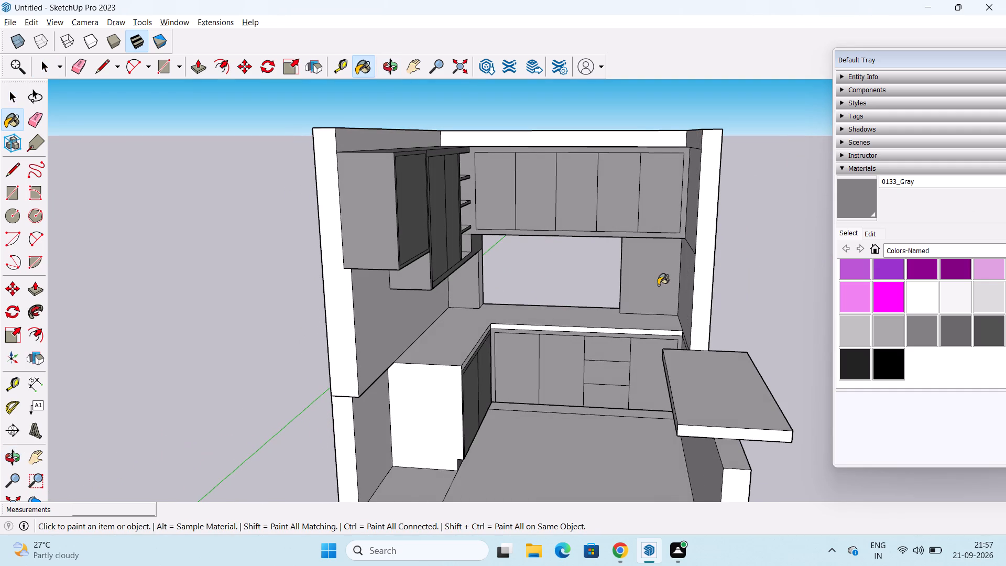
Paint the L-shaped worktop with its front edges and the overhanging counter's top face with the Stone material Granite Dark Gray.
{"action": "middle_click_drag", "start_coordinate": [658, 285], "coordinate": [639, 279]}
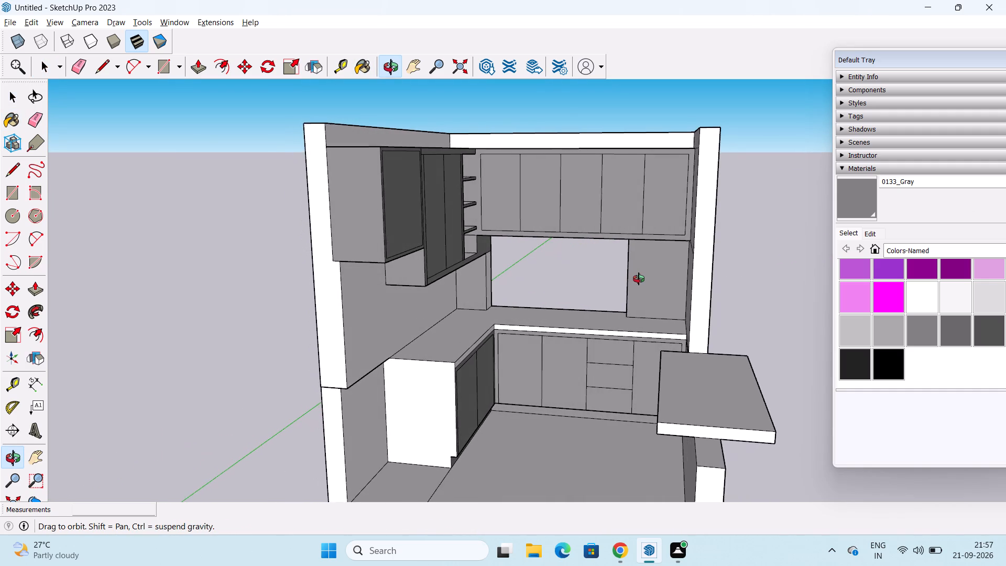
{"action": "middle_click_drag", "start_coordinate": [639, 279], "coordinate": [584, 290]}
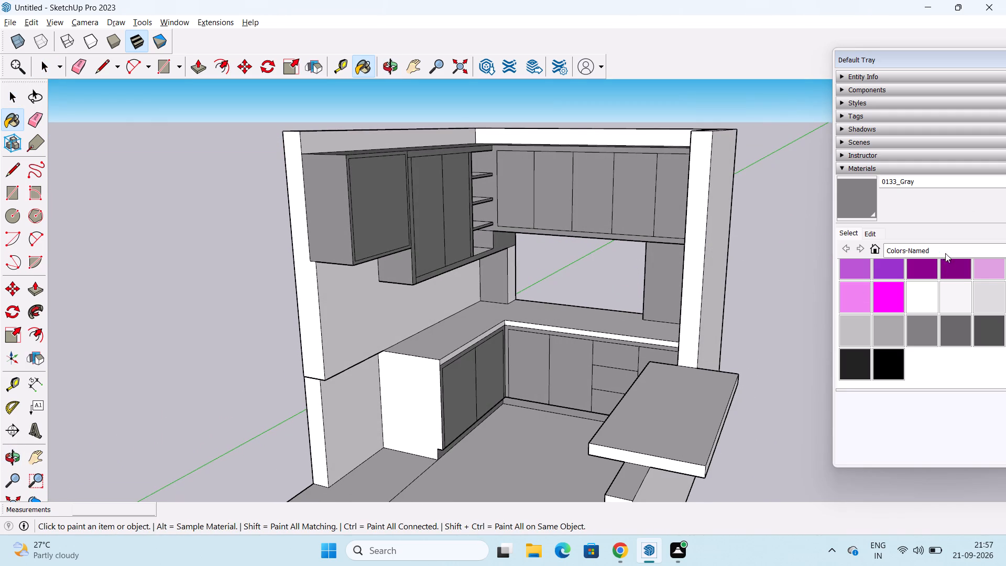
{"action": "left_click", "coordinate": [947, 252]}
{"action": "scroll", "coordinate": [921, 348], "scroll_direction": "up", "scroll_amount": 2}
{"action": "scroll", "coordinate": [923, 339], "scroll_direction": "down", "scroll_amount": 2}
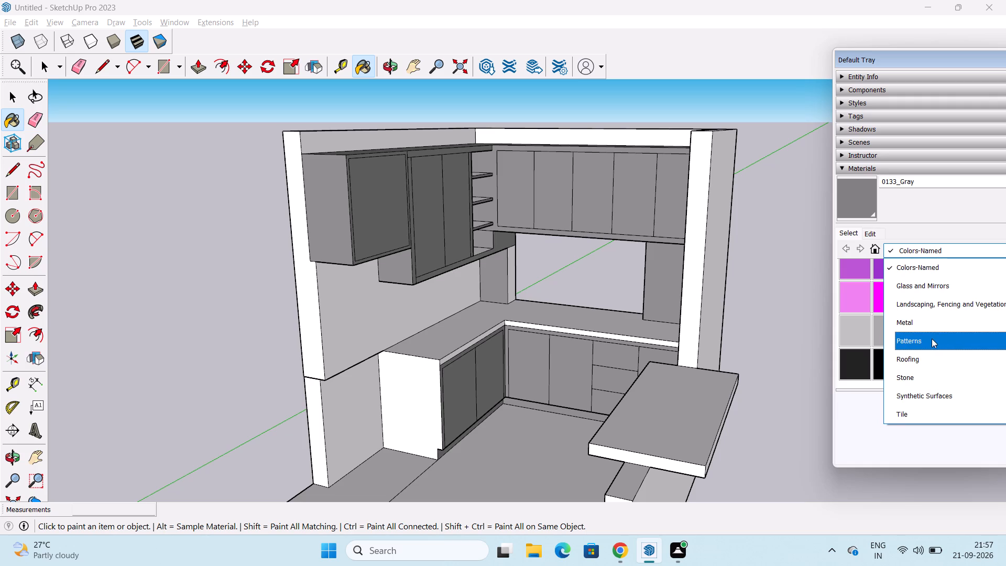
{"action": "left_click", "coordinate": [932, 380]}
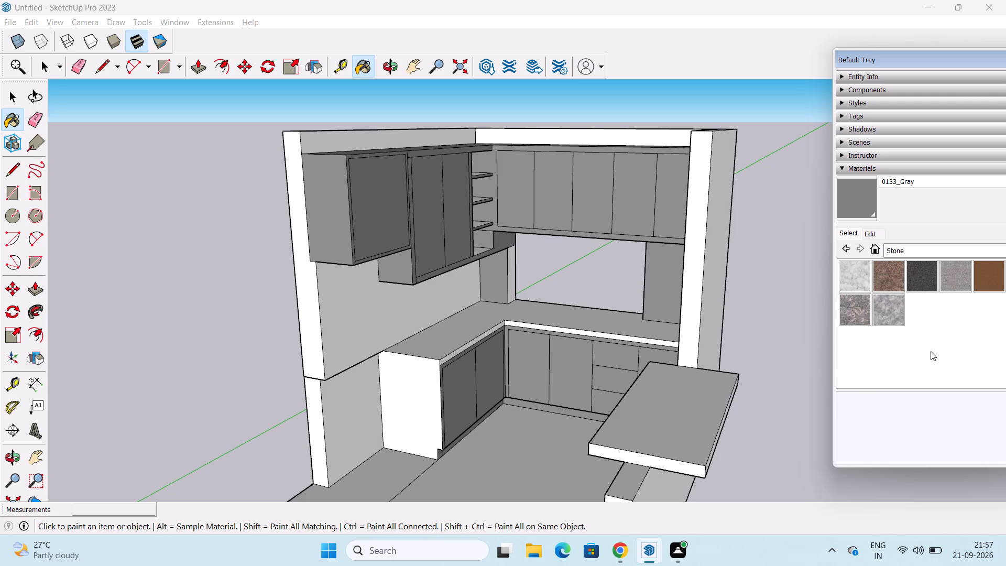
{"action": "left_click", "coordinate": [925, 283]}
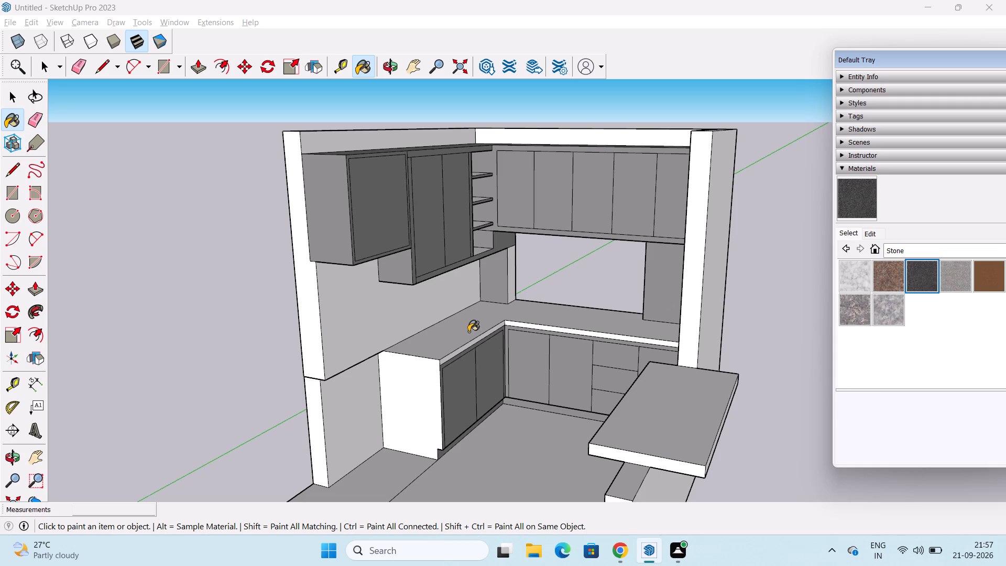
{"action": "left_click", "coordinate": [468, 332]}
{"action": "left_click", "coordinate": [649, 342]}
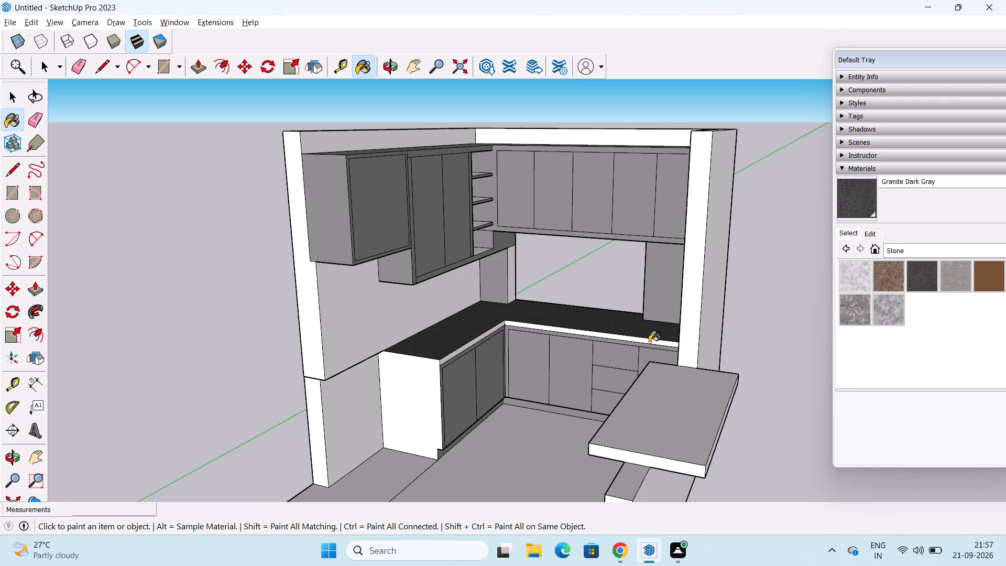
{"action": "left_click", "coordinate": [678, 421]}
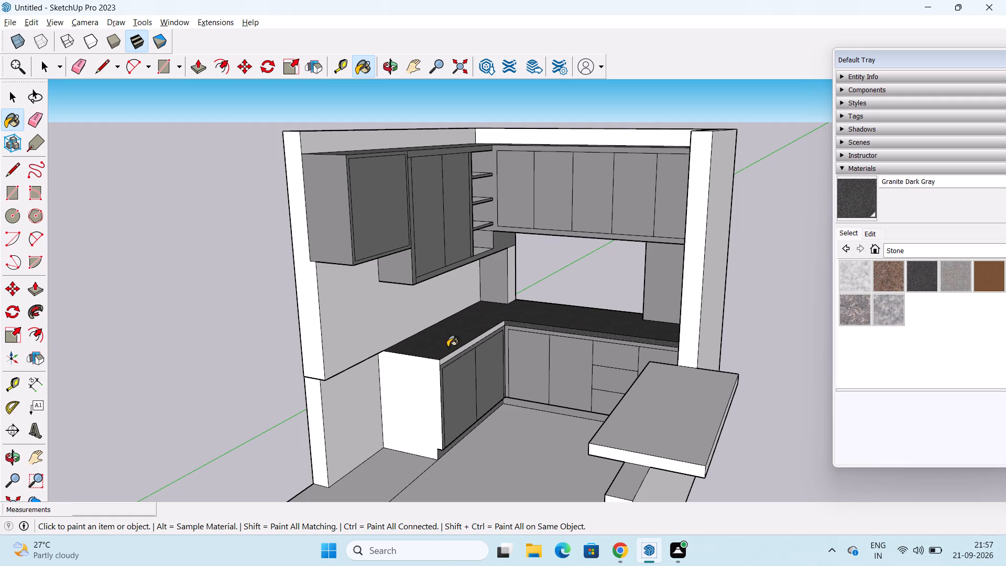
{"action": "left_click", "coordinate": [465, 348]}
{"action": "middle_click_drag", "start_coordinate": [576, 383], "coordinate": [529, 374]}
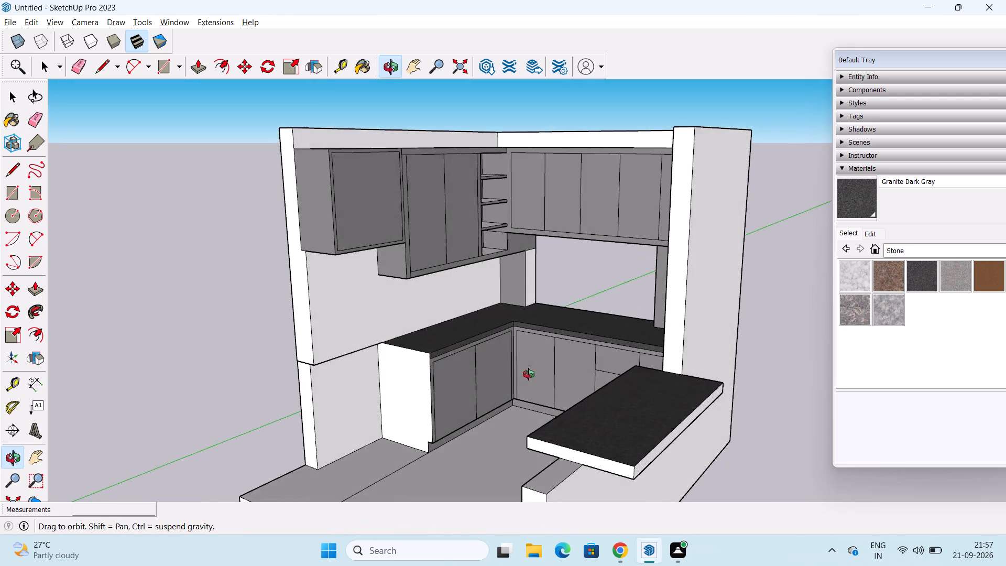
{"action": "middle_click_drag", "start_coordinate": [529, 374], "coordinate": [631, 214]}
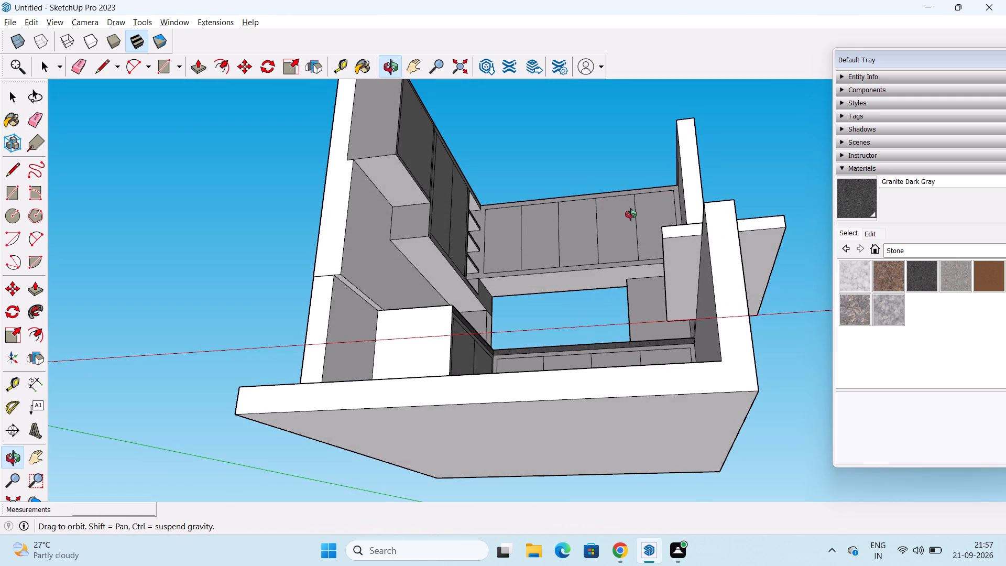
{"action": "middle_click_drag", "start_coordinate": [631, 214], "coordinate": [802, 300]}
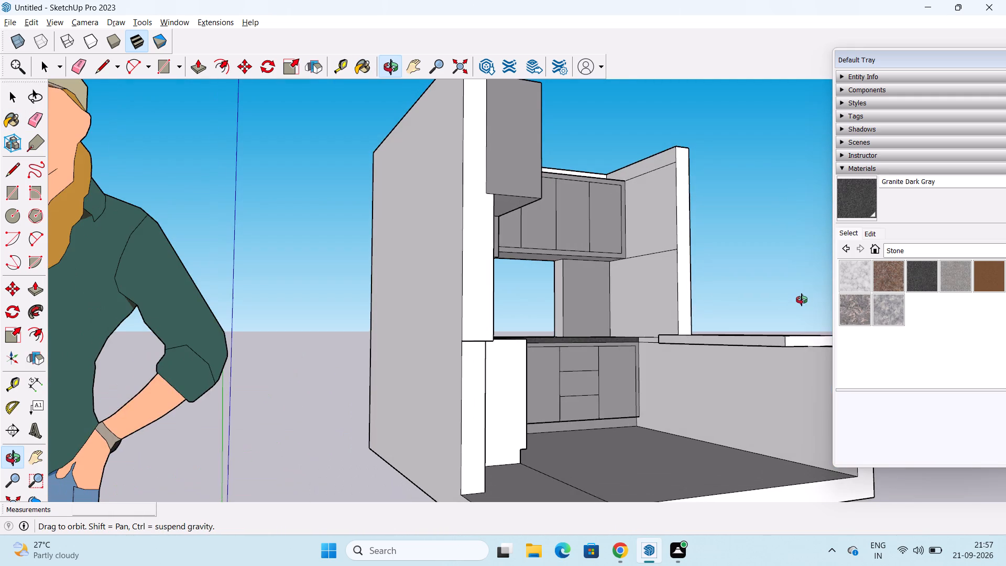
Paint the overhanging counter's side edges and underside with Granite Dark Gray.
{"action": "middle_click_drag", "start_coordinate": [802, 300], "coordinate": [415, 301]}
{"action": "left_click", "coordinate": [480, 346]}
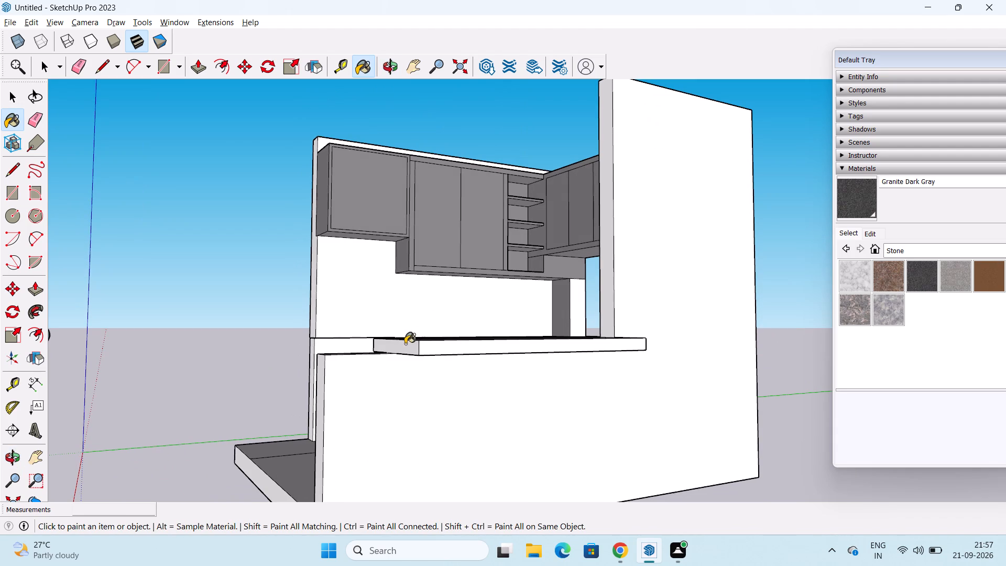
{"action": "left_click", "coordinate": [405, 344]}
{"action": "middle_click_drag", "start_coordinate": [425, 336], "coordinate": [778, 380]}
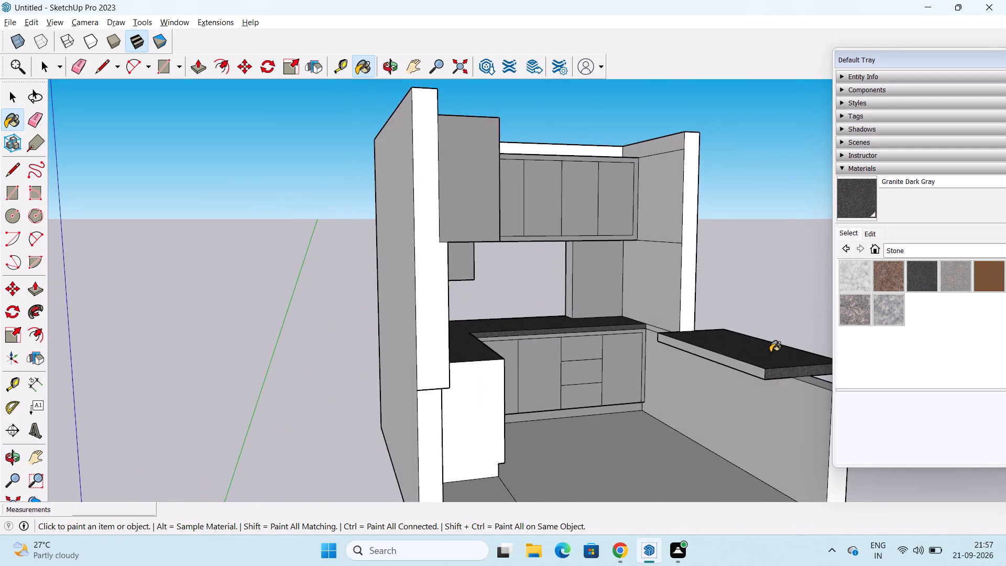
{"action": "left_click", "coordinate": [746, 367]}
{"action": "middle_click_drag", "start_coordinate": [760, 387], "coordinate": [618, 287]}
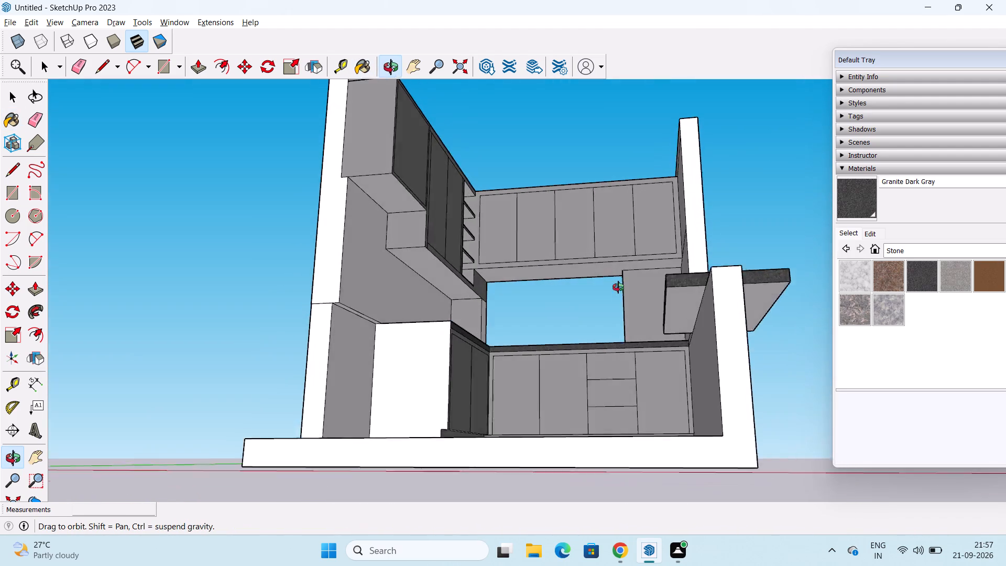
{"action": "middle_click_drag", "start_coordinate": [618, 287], "coordinate": [595, 285]}
{"action": "left_click", "coordinate": [736, 292]}
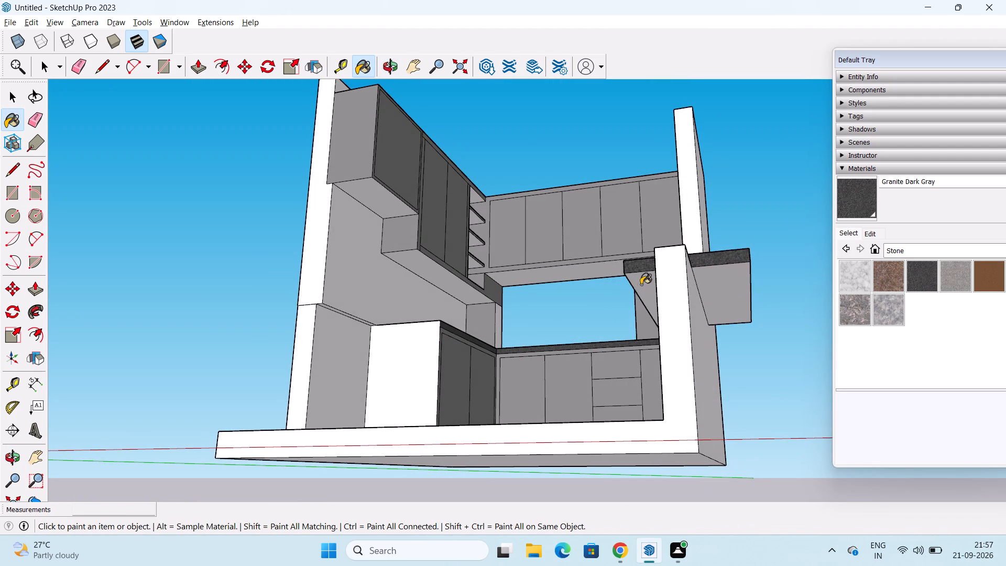
{"action": "left_click", "coordinate": [641, 285]}
{"action": "middle_click_drag", "start_coordinate": [708, 288], "coordinate": [416, 341]}
{"action": "middle_click_drag", "start_coordinate": [512, 314], "coordinate": [313, 323]}
{"action": "scroll", "coordinate": [374, 332], "scroll_direction": "up", "scroll_amount": 1}
{"action": "left_click", "coordinate": [358, 345]}
Paint both parts of the overhanging counter's end face nearest the window wall with Granite Dark Gray.
{"action": "middle_click_drag", "start_coordinate": [325, 326], "coordinate": [690, 373]}
{"action": "middle_click_drag", "start_coordinate": [596, 397], "coordinate": [968, 418]}
{"action": "middle_click_drag", "start_coordinate": [745, 411], "coordinate": [863, 427]}
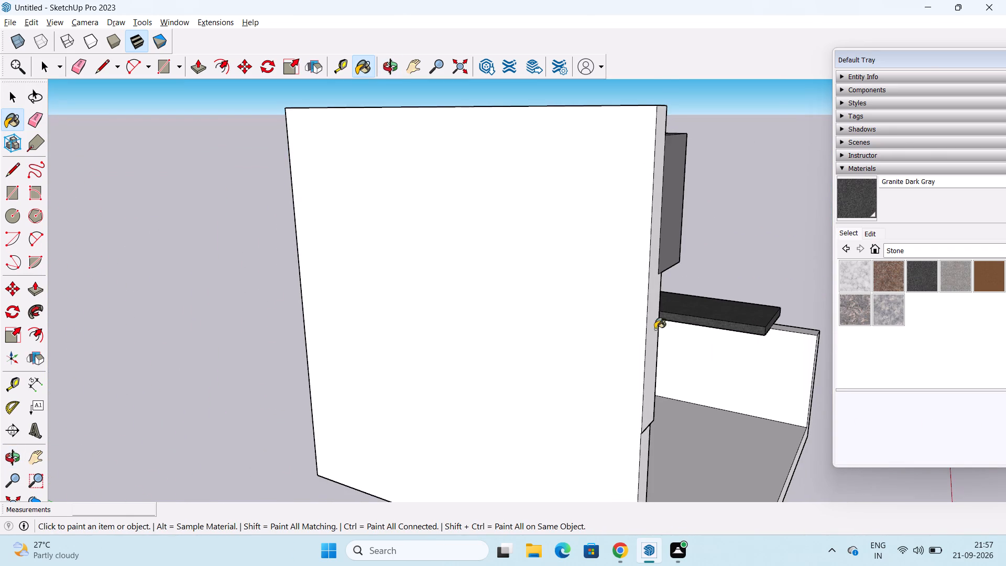
{"action": "scroll", "coordinate": [647, 321], "scroll_direction": "up", "scroll_amount": 6}
{"action": "middle_click_drag", "start_coordinate": [683, 331], "coordinate": [545, 322]}
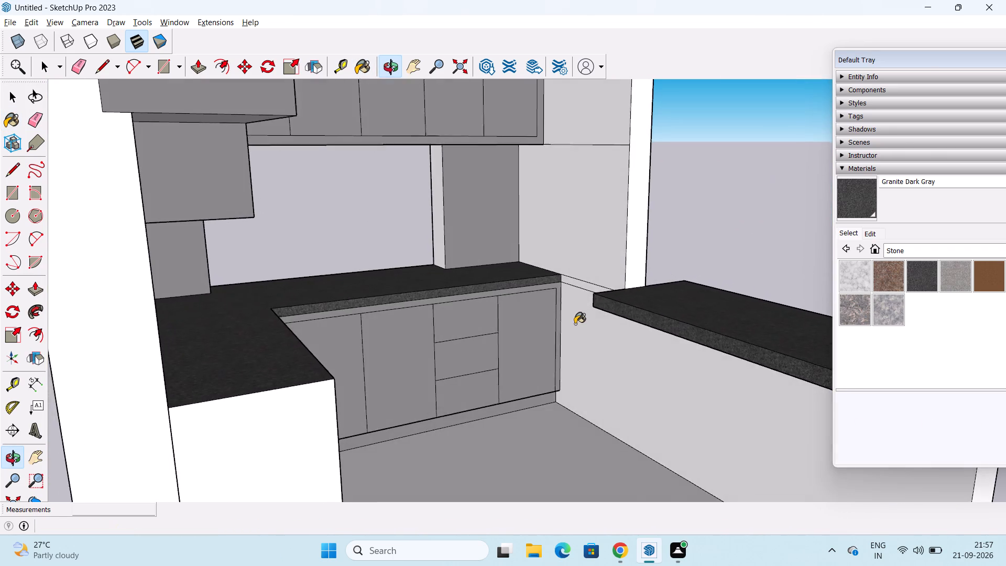
{"action": "scroll", "coordinate": [579, 324], "scroll_direction": "up", "scroll_amount": 7}
{"action": "middle_click_drag", "start_coordinate": [585, 317], "coordinate": [781, 386]}
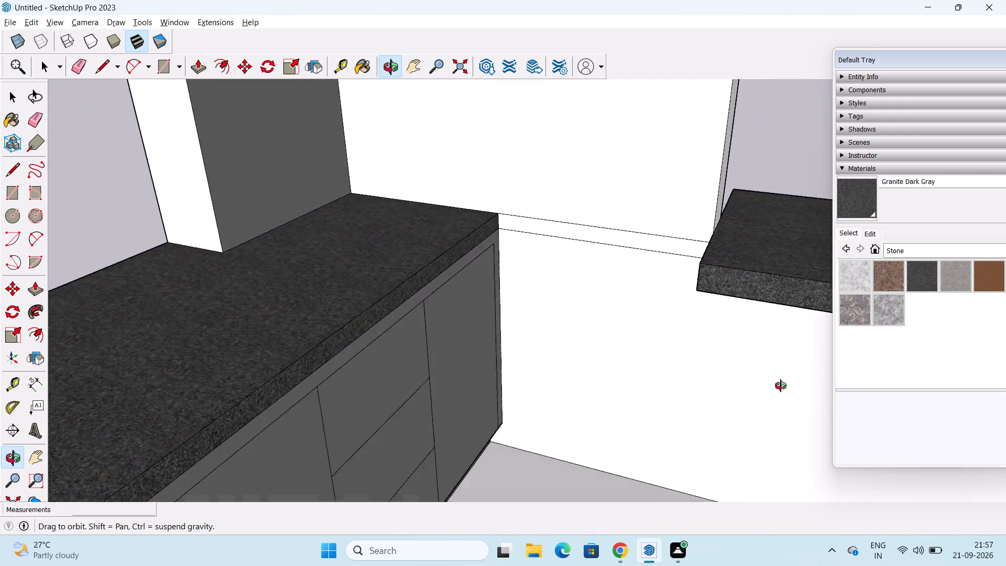
{"action": "middle_click_drag", "start_coordinate": [781, 386], "coordinate": [814, 391]}
{"action": "middle_click_drag", "start_coordinate": [717, 279], "coordinate": [807, 288]}
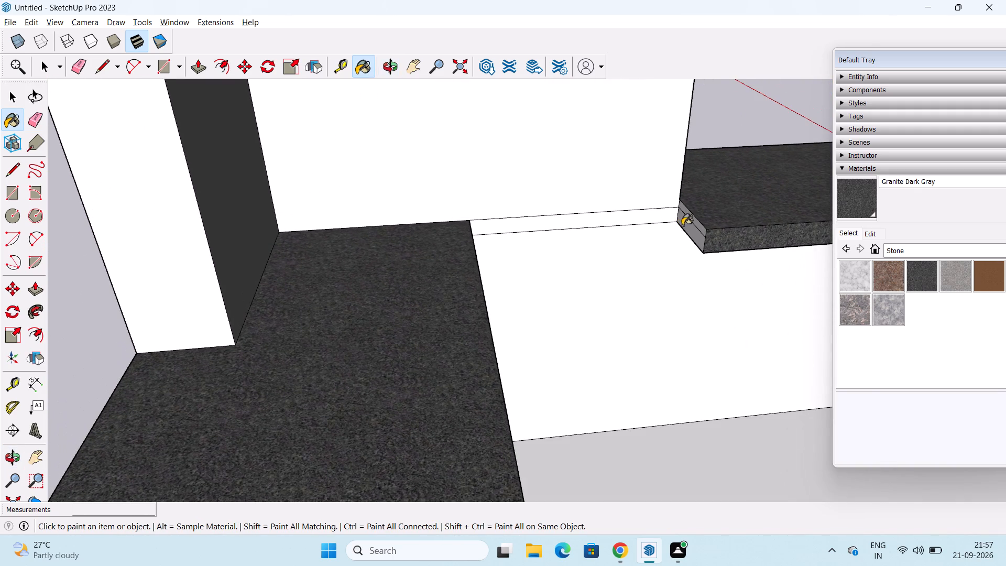
{"action": "left_click", "coordinate": [695, 228]}
{"action": "left_click", "coordinate": [699, 228]}
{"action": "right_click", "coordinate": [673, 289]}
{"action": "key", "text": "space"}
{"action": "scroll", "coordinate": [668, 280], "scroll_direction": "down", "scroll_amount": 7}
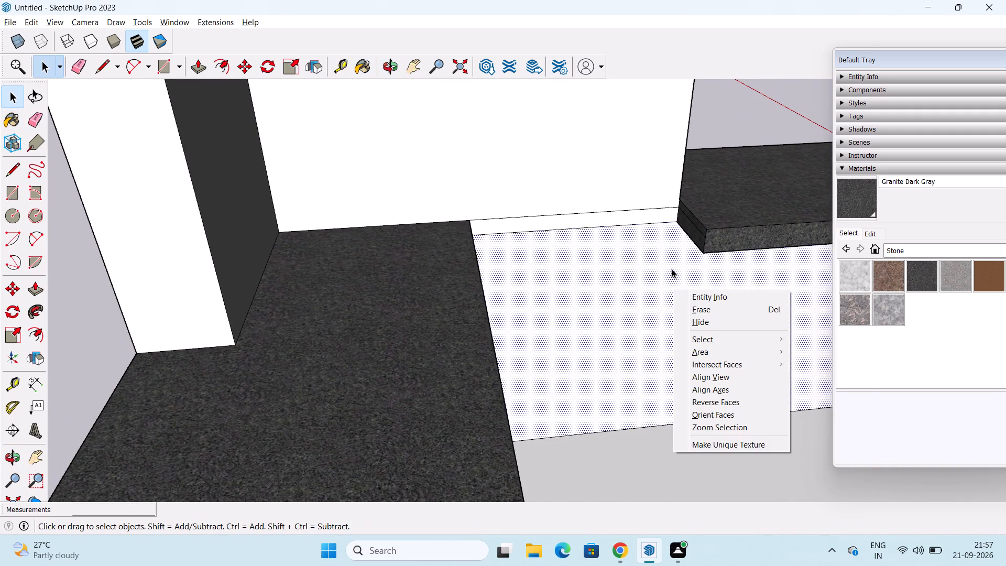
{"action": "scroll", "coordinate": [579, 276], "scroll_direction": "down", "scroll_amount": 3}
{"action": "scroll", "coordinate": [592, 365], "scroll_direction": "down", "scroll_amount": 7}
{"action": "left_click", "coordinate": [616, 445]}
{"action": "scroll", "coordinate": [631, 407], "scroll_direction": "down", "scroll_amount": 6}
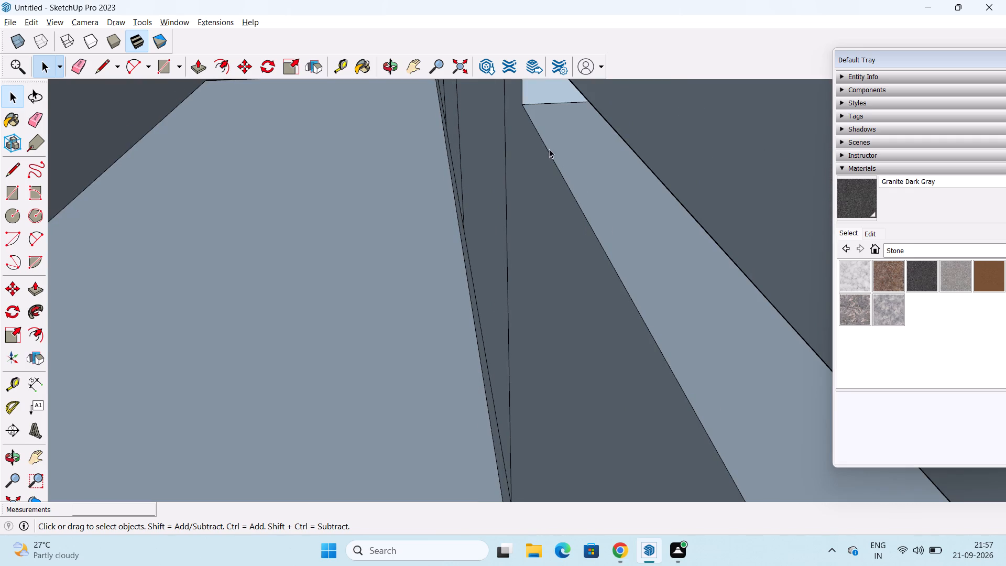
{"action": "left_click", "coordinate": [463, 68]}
Paint the overhanging counter's top face with Blacktop New from the Asphalt and Concrete materials.
{"action": "middle_click_drag", "start_coordinate": [607, 256], "coordinate": [580, 248]}
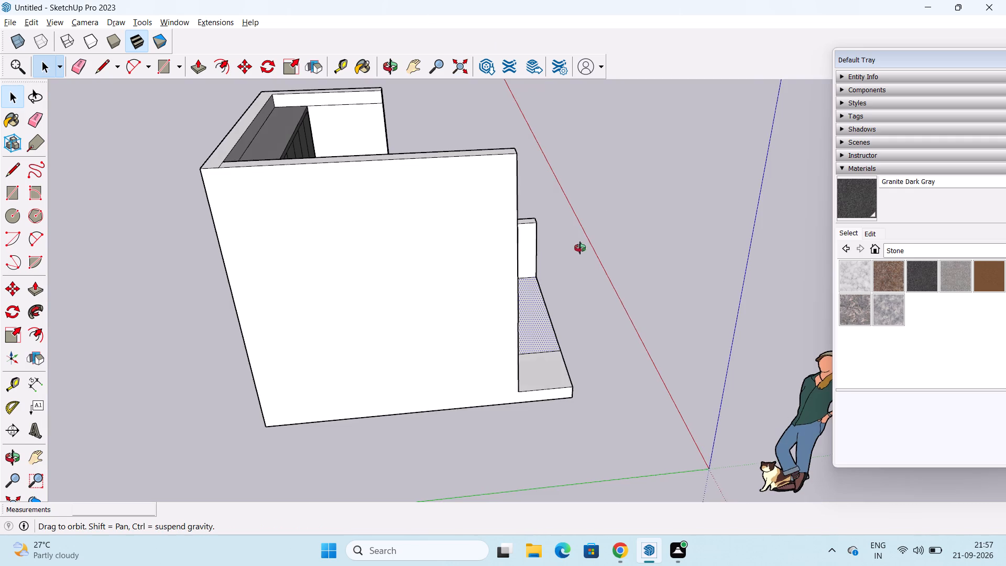
{"action": "middle_click_drag", "start_coordinate": [580, 248], "coordinate": [302, 251]}
{"action": "scroll", "coordinate": [596, 234], "scroll_direction": "up", "scroll_amount": 2}
{"action": "middle_click_drag", "start_coordinate": [644, 232], "coordinate": [642, 232]}
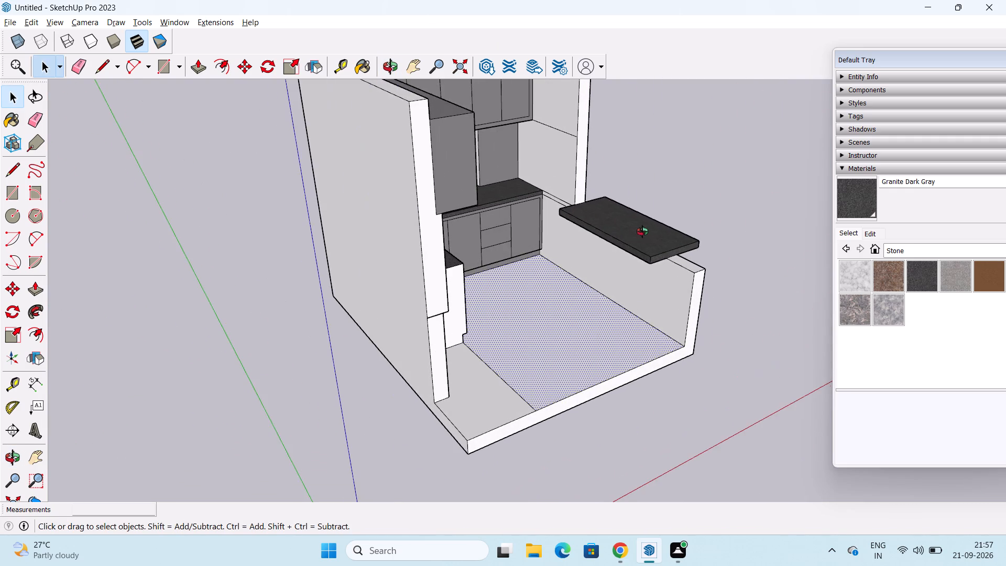
{"action": "middle_click_drag", "start_coordinate": [642, 232], "coordinate": [452, 200]}
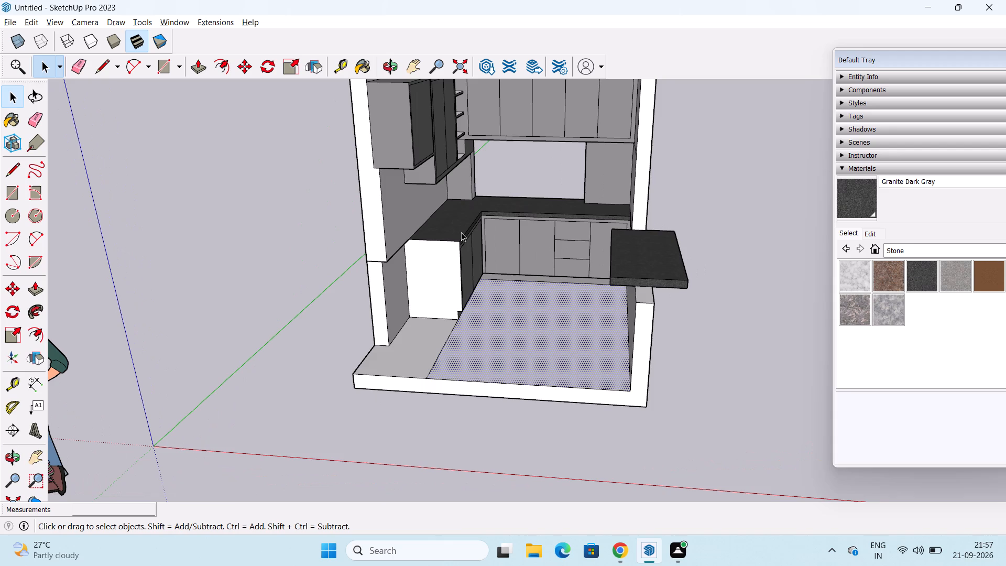
{"action": "scroll", "coordinate": [519, 273], "scroll_direction": "up", "scroll_amount": 1}
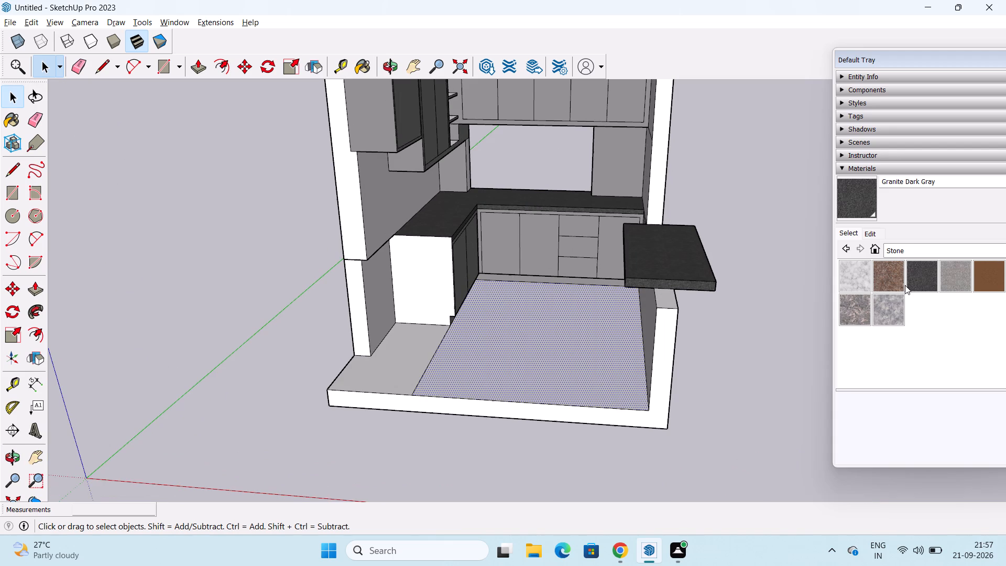
{"action": "scroll", "coordinate": [948, 275], "scroll_direction": "up", "scroll_amount": 2}
{"action": "left_click", "coordinate": [976, 251]}
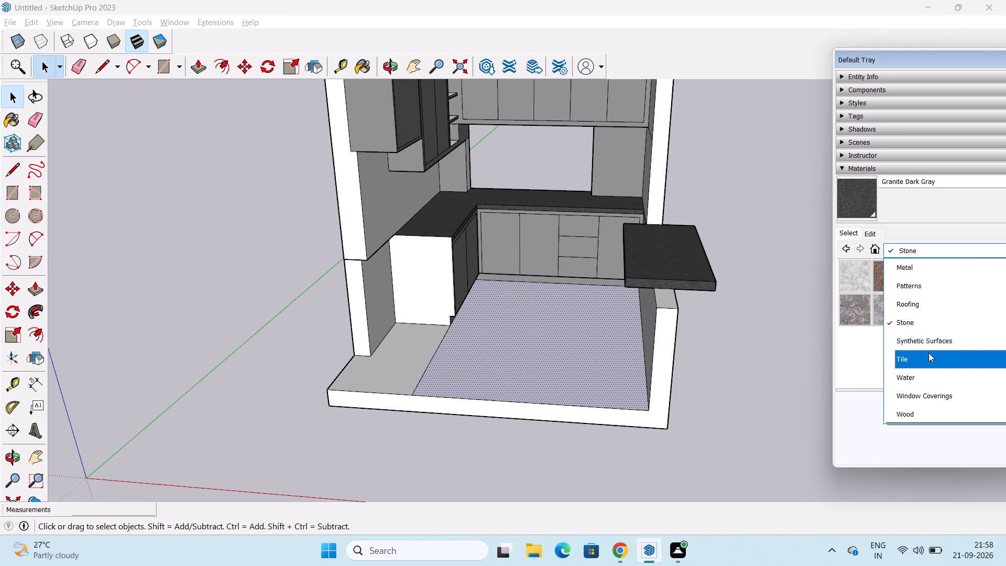
{"action": "left_click", "coordinate": [943, 301]}
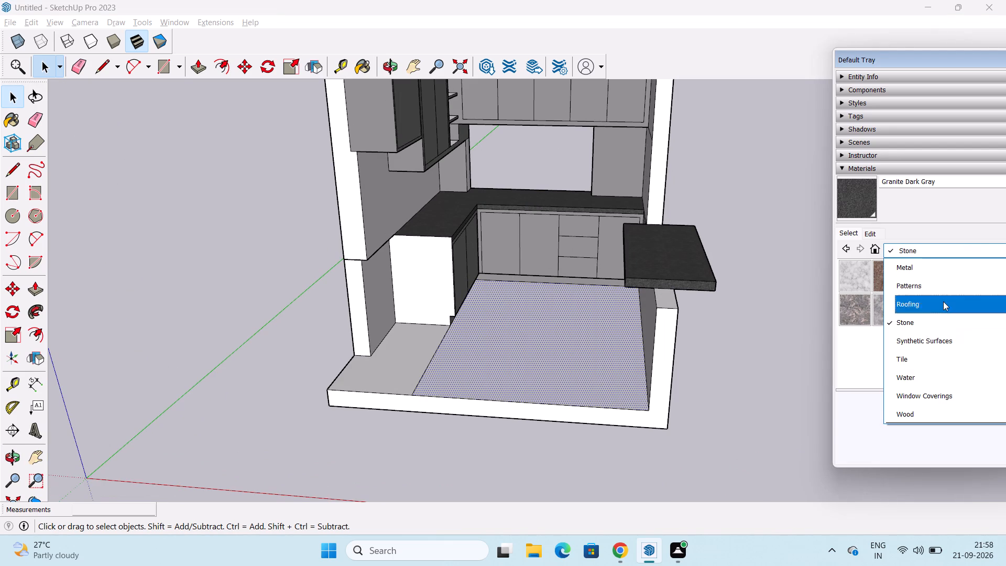
{"action": "left_click", "coordinate": [957, 247]}
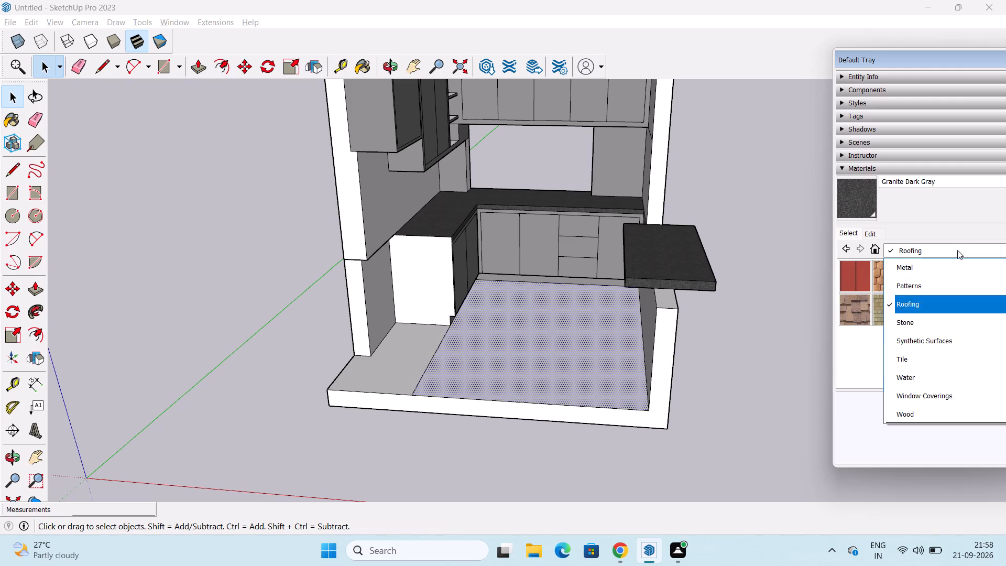
{"action": "scroll", "coordinate": [927, 310], "scroll_direction": "up", "scroll_amount": 2}
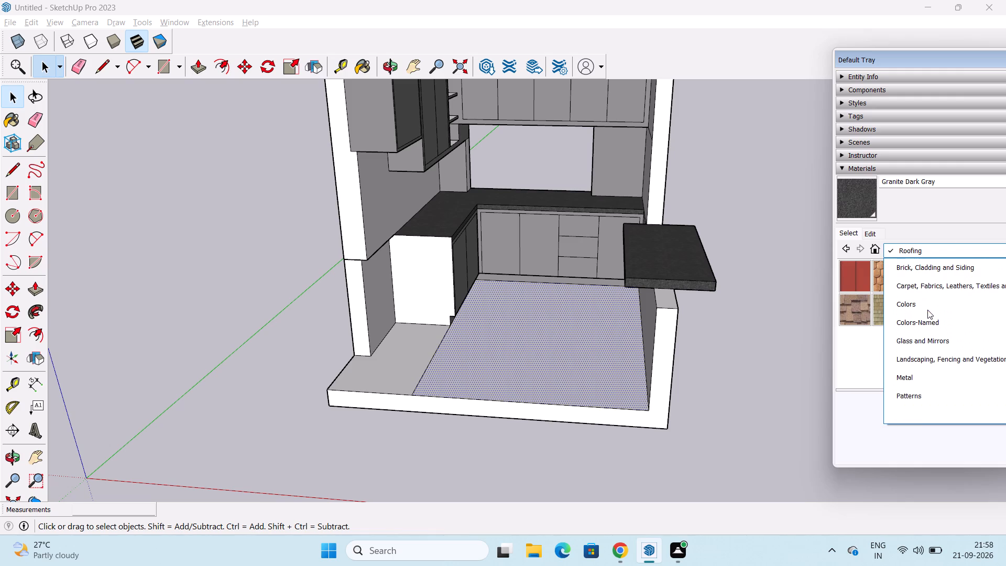
{"action": "scroll", "coordinate": [927, 310], "scroll_direction": "up", "scroll_amount": 2}
{"action": "left_click", "coordinate": [941, 320]}
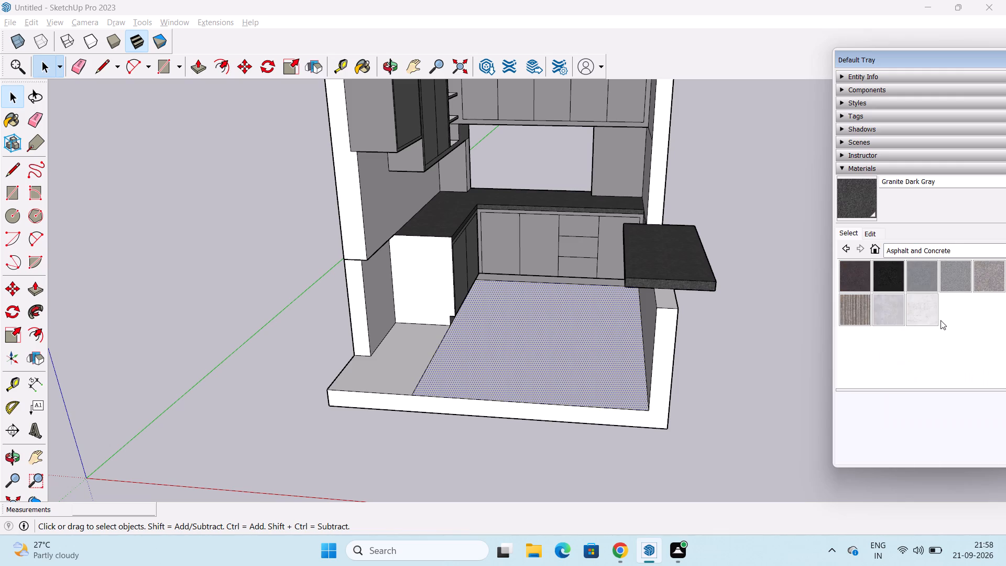
{"action": "left_click", "coordinate": [896, 283]}
{"action": "left_click", "coordinate": [670, 240]}
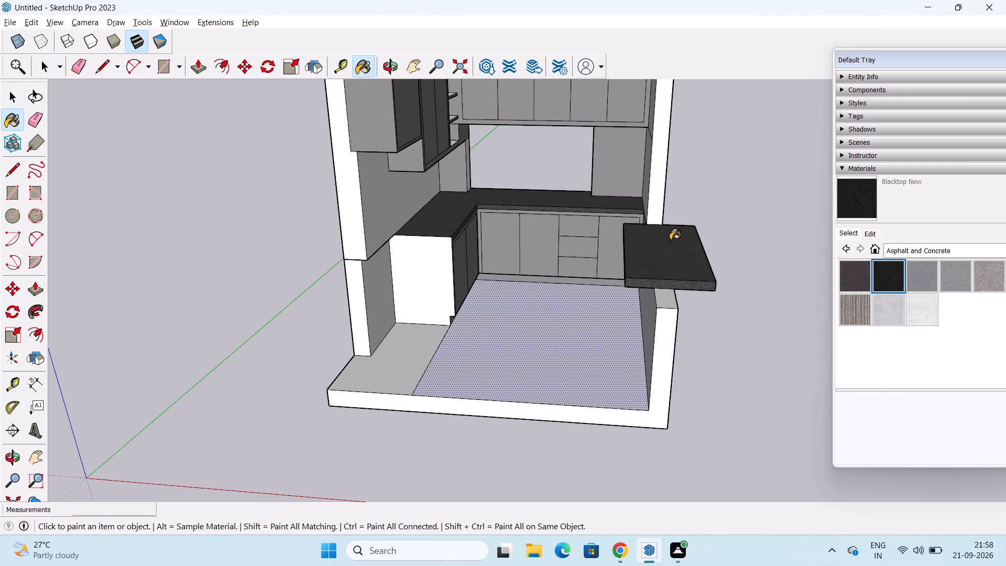
Paint the overhanging counter's edges and underside with Blacktop New.
{"action": "middle_click_drag", "start_coordinate": [705, 268], "coordinate": [492, 308]}
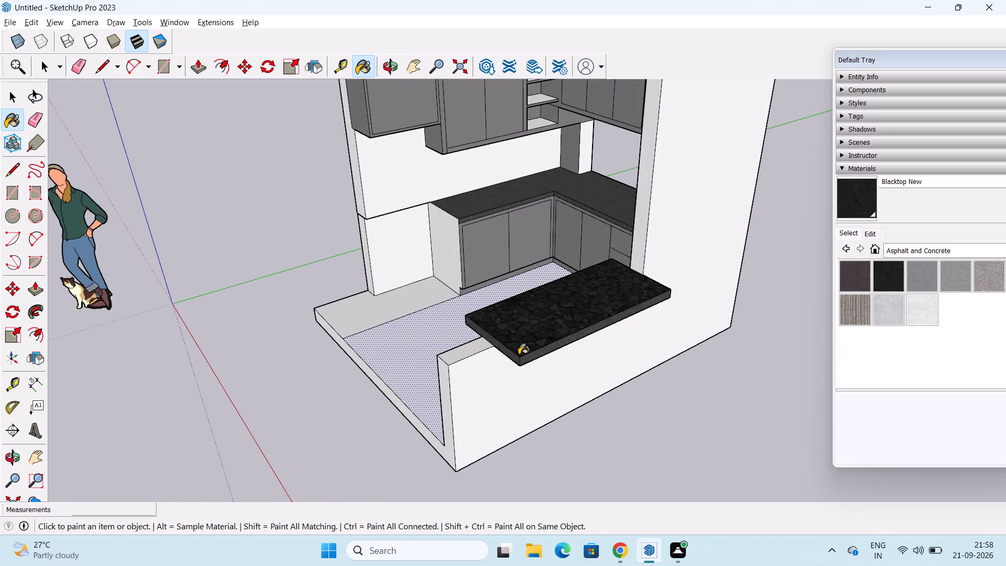
{"action": "left_click", "coordinate": [509, 354]}
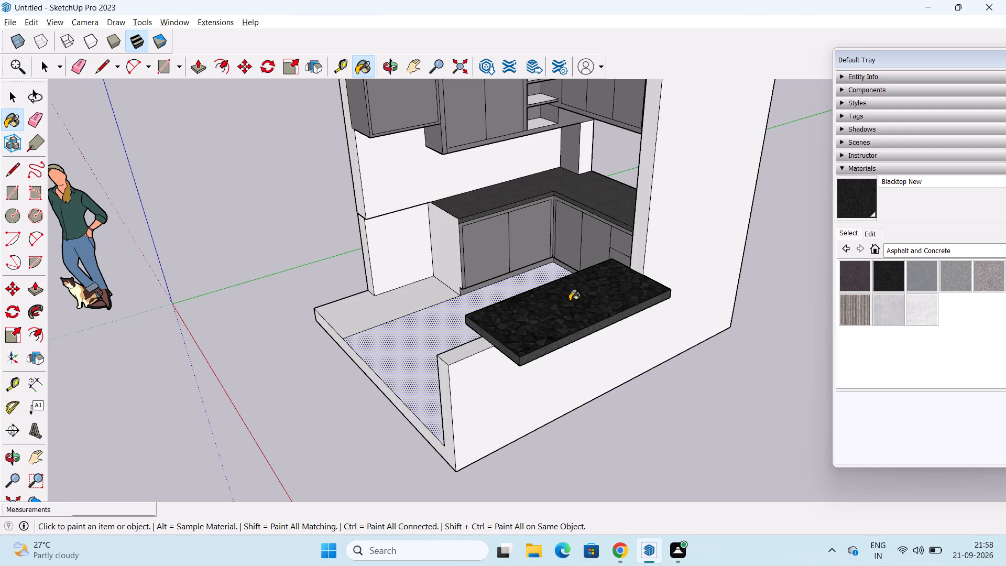
{"action": "scroll", "coordinate": [486, 355], "scroll_direction": "up", "scroll_amount": 3}
{"action": "middle_click_drag", "start_coordinate": [506, 345], "coordinate": [576, 302]}
{"action": "middle_click_drag", "start_coordinate": [623, 286], "coordinate": [543, 274]}
{"action": "left_click", "coordinate": [576, 271]}
{"action": "middle_click_drag", "start_coordinate": [585, 275], "coordinate": [557, 221]}
{"action": "scroll", "coordinate": [557, 221], "scroll_direction": "up", "scroll_amount": 4}
{"action": "middle_click_drag", "start_coordinate": [557, 221], "coordinate": [566, 191]}
{"action": "left_click", "coordinate": [592, 159]}
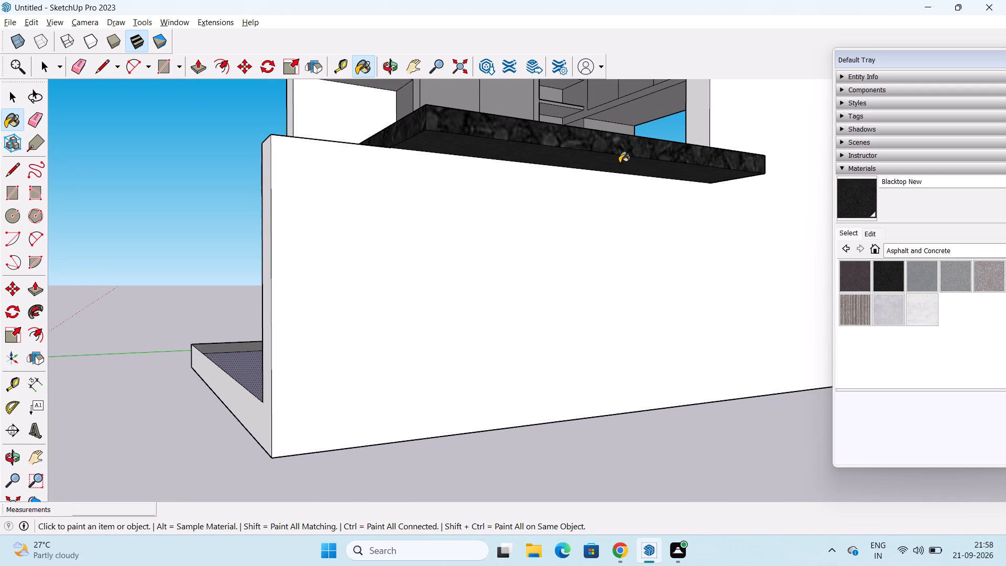
{"action": "middle_click_drag", "start_coordinate": [527, 164], "coordinate": [789, 222]}
{"action": "middle_click_drag", "start_coordinate": [755, 212], "coordinate": [899, 245]}
{"action": "left_click", "coordinate": [717, 210]}
Paint the L-shaped worktop's top face and both front edges with Blacktop New.
{"action": "middle_click_drag", "start_coordinate": [721, 208], "coordinate": [611, 326]}
{"action": "left_click", "coordinate": [540, 101]}
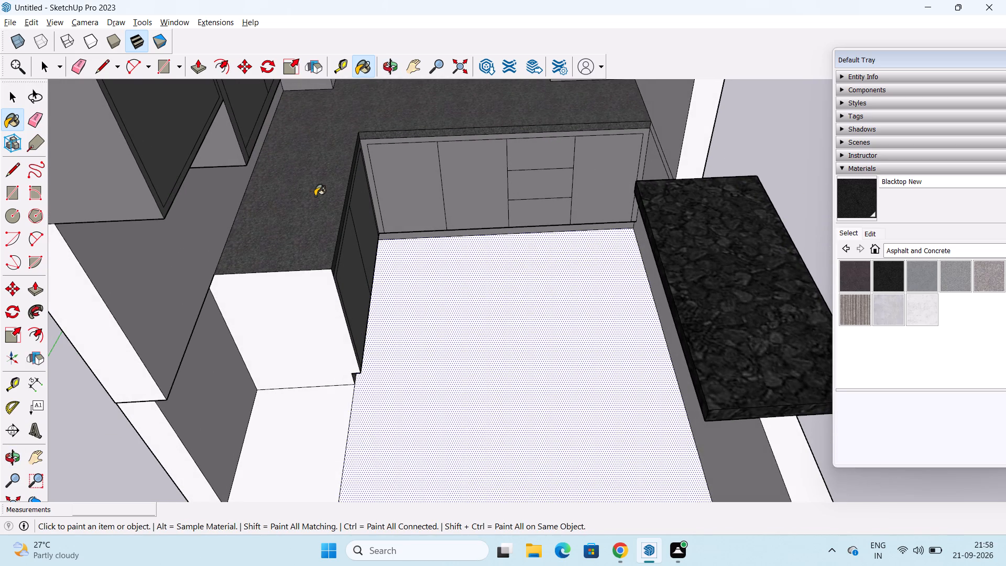
{"action": "middle_click_drag", "start_coordinate": [315, 195], "coordinate": [259, 212]}
{"action": "scroll", "coordinate": [370, 192], "scroll_direction": "up", "scroll_amount": 3}
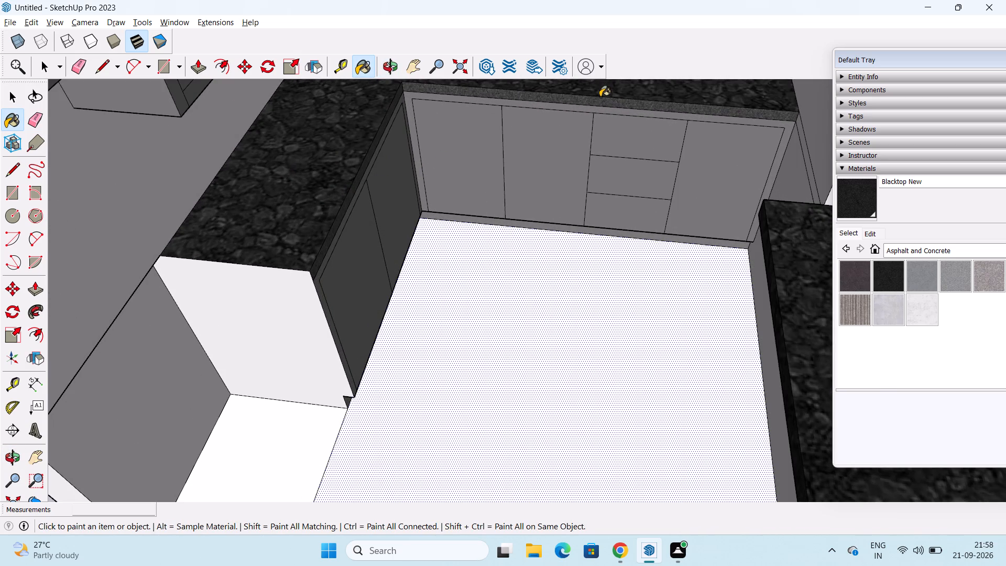
{"action": "left_click", "coordinate": [603, 102]}
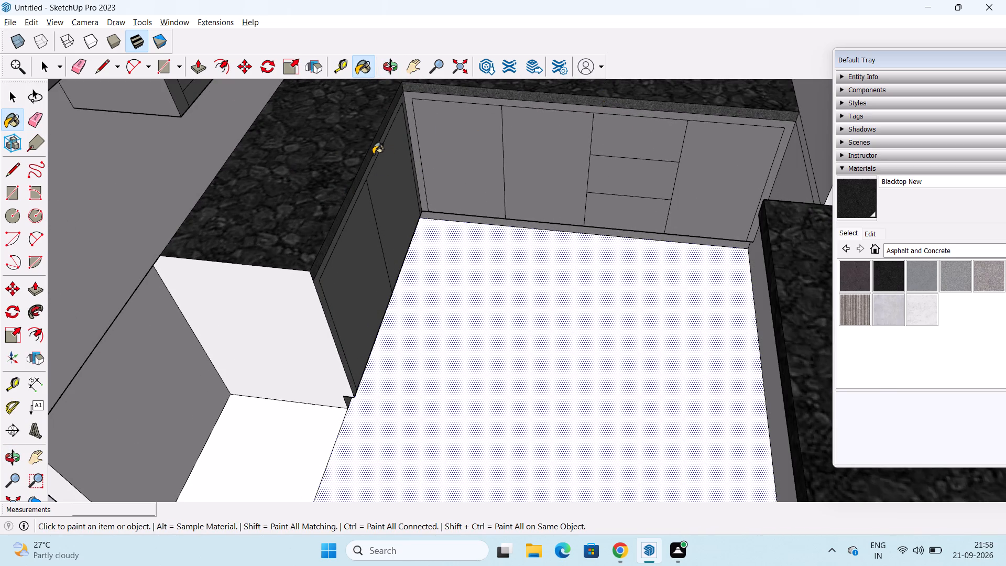
{"action": "left_click", "coordinate": [371, 154]}
Paint the exposed white end face of the two-door base unit below the worktop with Blacktop New.
{"action": "scroll", "coordinate": [561, 154], "scroll_direction": "down", "scroll_amount": 3}
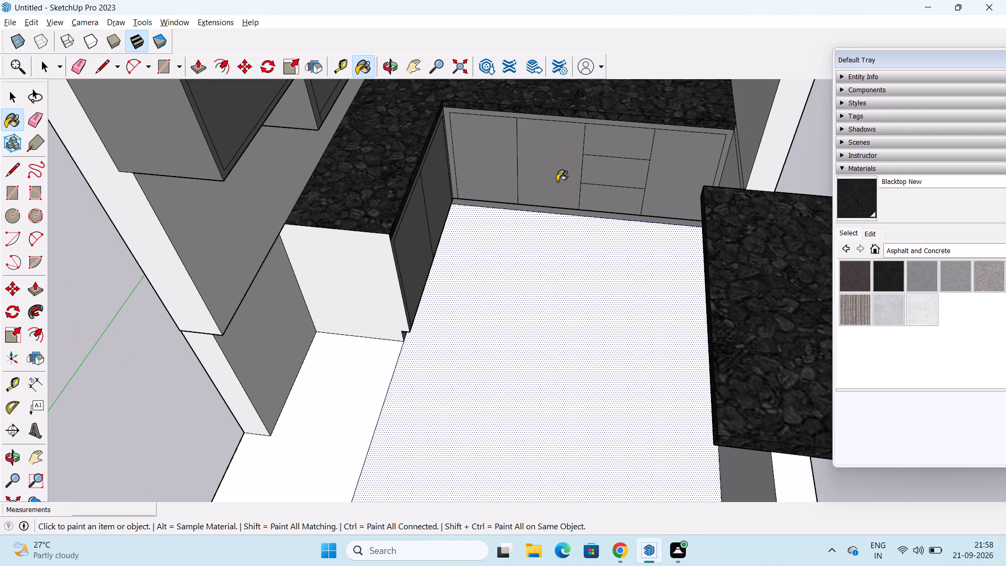
{"action": "key", "text": "space"}
{"action": "scroll", "coordinate": [542, 213], "scroll_direction": "down", "scroll_amount": 6}
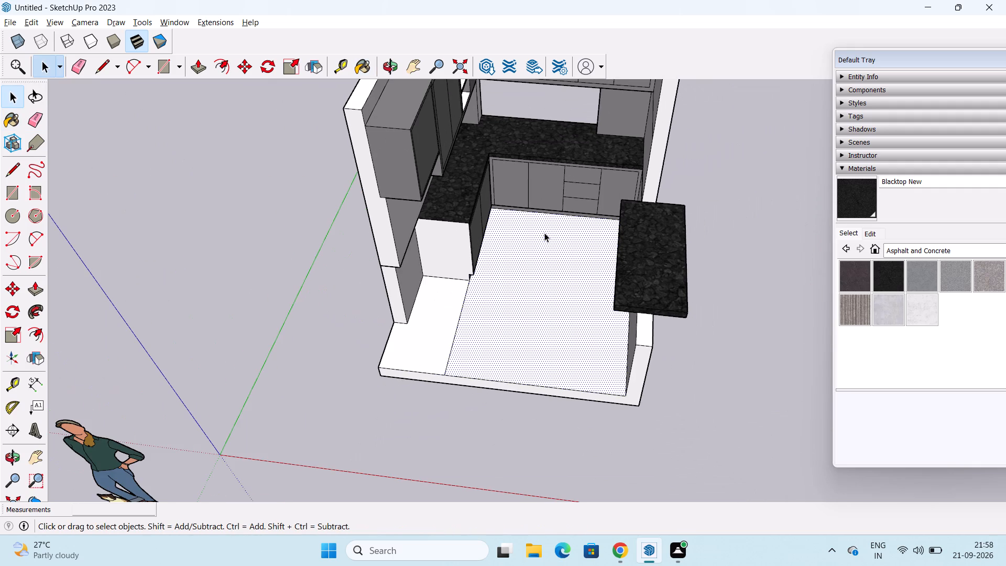
{"action": "middle_click_drag", "start_coordinate": [544, 233], "coordinate": [497, 194]}
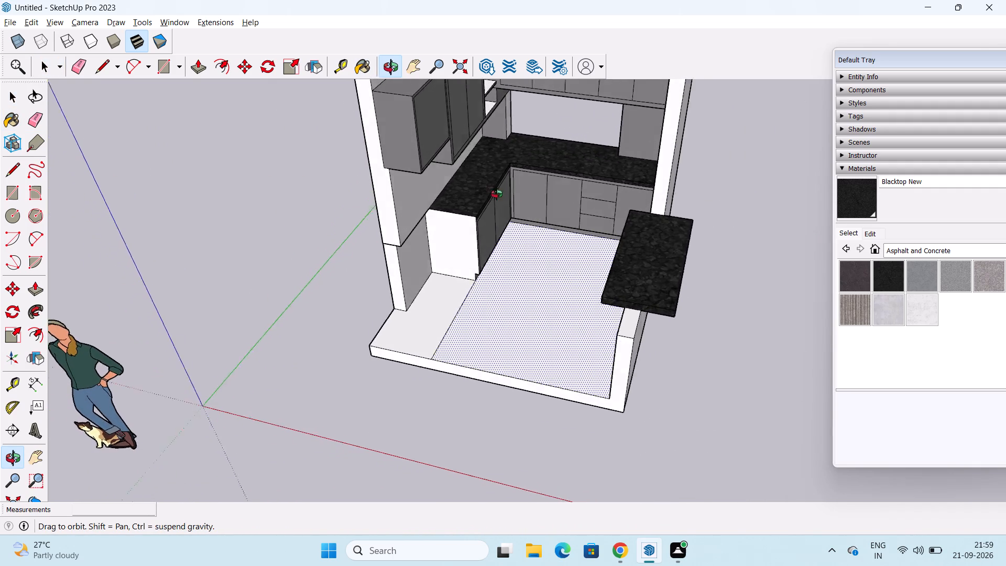
{"action": "middle_click_drag", "start_coordinate": [497, 194], "coordinate": [475, 196]}
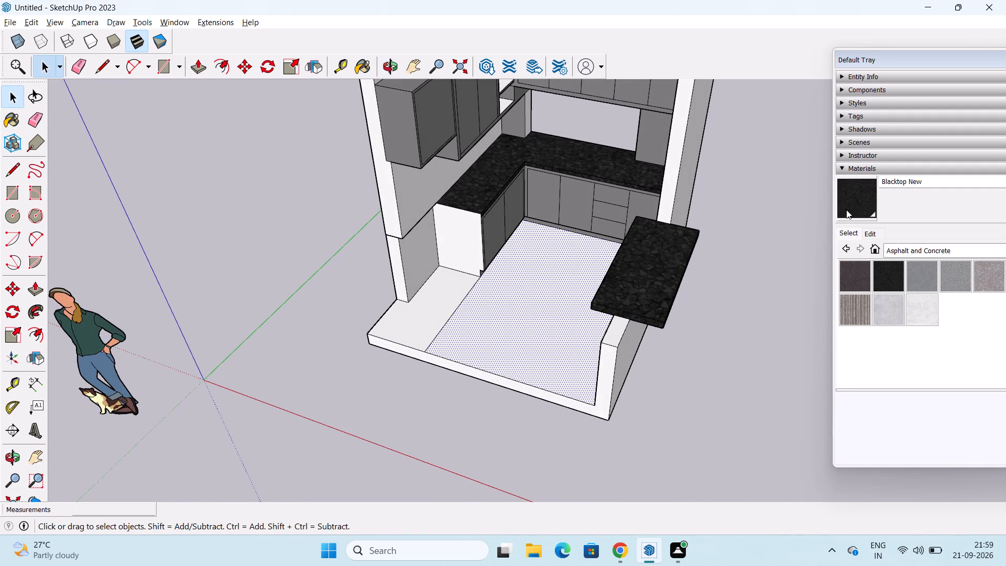
{"action": "left_click", "coordinate": [854, 202]}
{"action": "left_click", "coordinate": [457, 241]}
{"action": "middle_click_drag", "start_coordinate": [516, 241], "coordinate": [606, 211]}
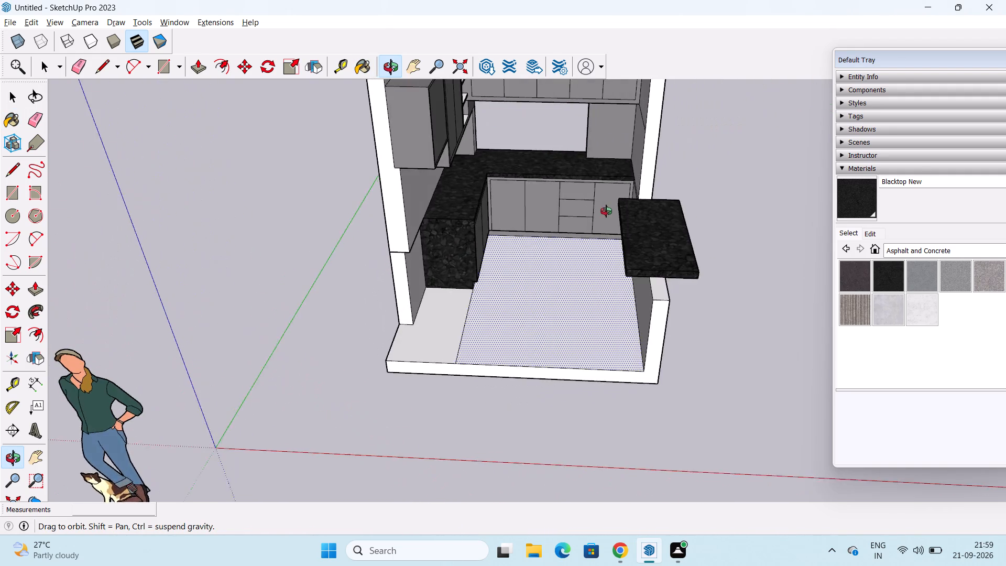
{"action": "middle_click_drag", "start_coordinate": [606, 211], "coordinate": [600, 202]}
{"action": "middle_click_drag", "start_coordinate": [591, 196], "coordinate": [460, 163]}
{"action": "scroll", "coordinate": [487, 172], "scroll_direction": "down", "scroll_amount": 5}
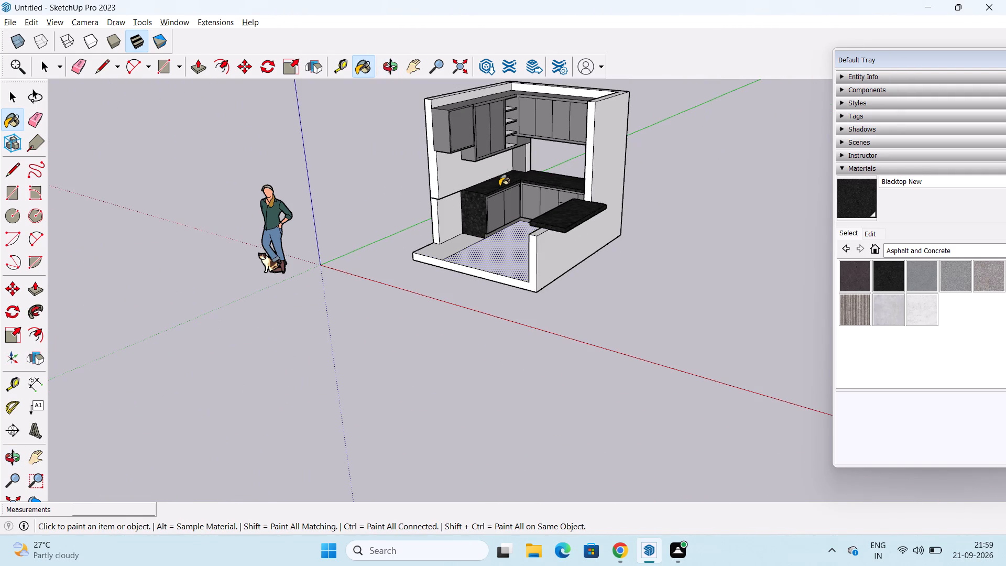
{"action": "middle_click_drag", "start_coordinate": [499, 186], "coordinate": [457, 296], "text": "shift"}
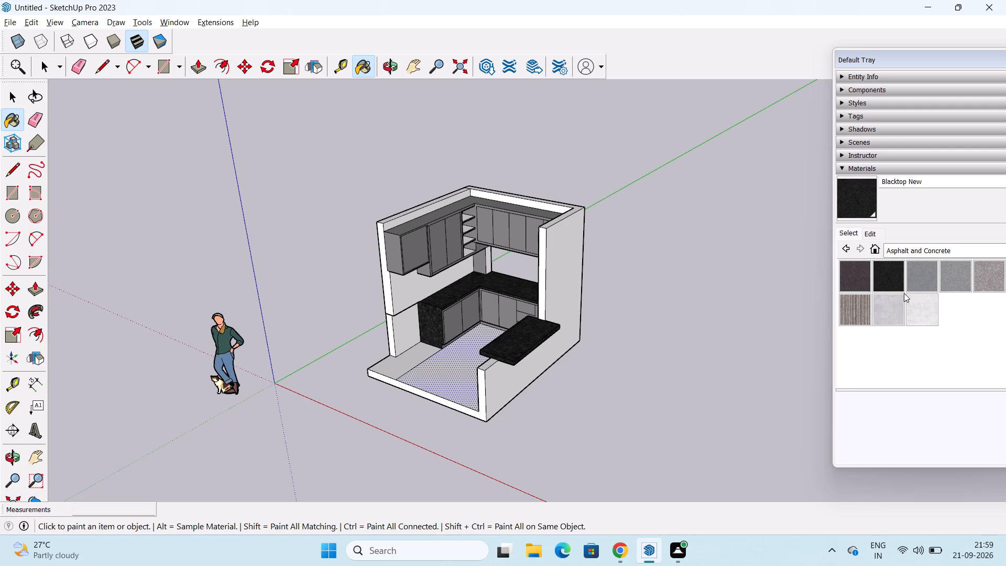
Browse the Carpet, Fabrics, Leathers, Textiles and the Landscaping, Fencing and Vegetation material collections for a countertop finish.
{"action": "scroll", "coordinate": [922, 267], "scroll_direction": "up", "scroll_amount": 1}
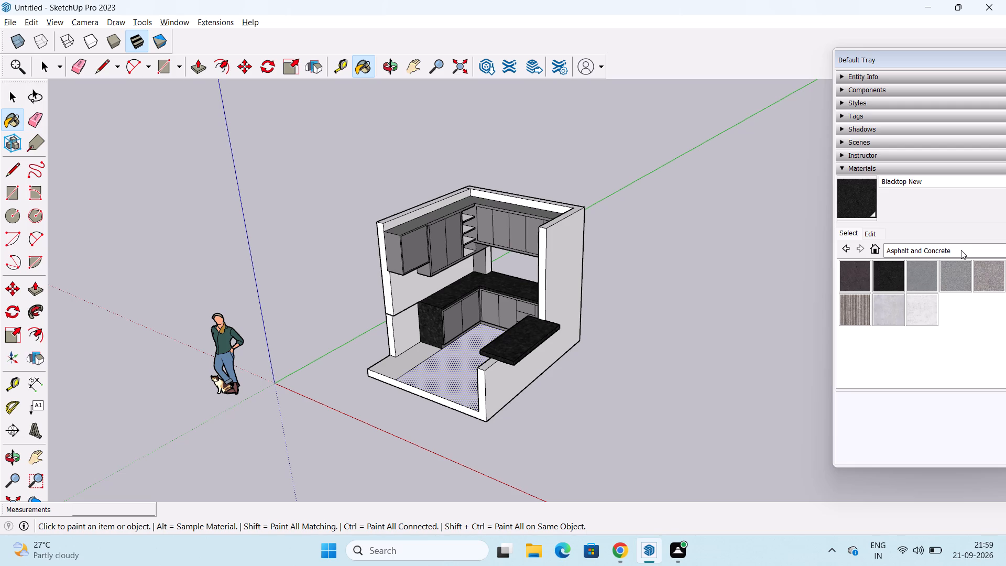
{"action": "left_click", "coordinate": [963, 250]}
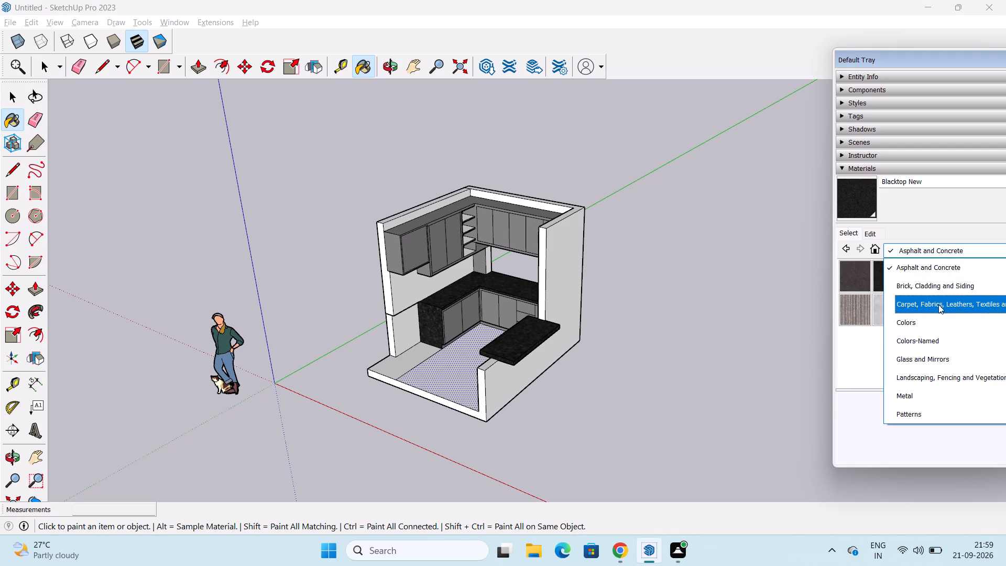
{"action": "left_click", "coordinate": [938, 304]}
{"action": "scroll", "coordinate": [929, 304], "scroll_direction": "down", "scroll_amount": 1}
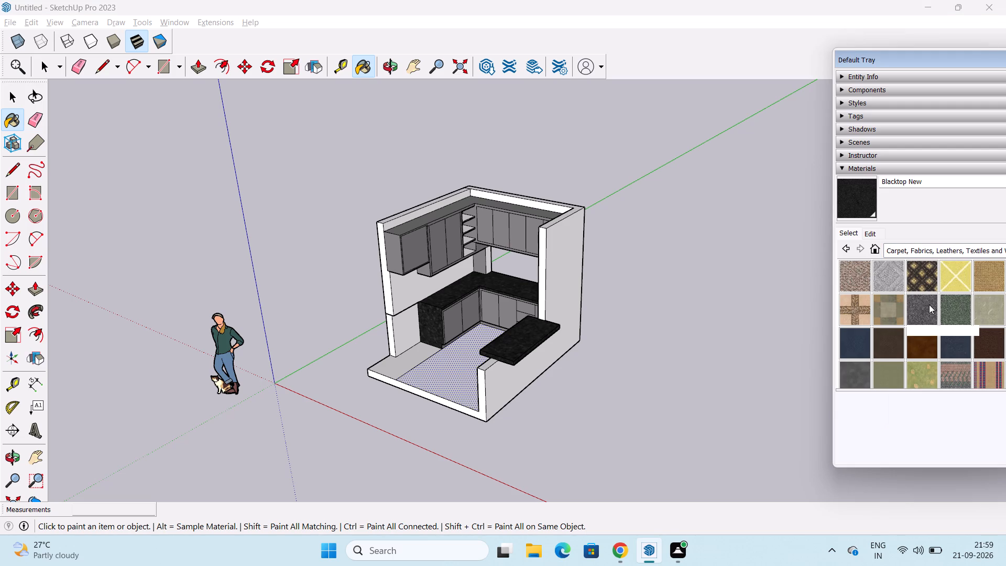
{"action": "scroll", "coordinate": [910, 330], "scroll_direction": "up", "scroll_amount": 4}
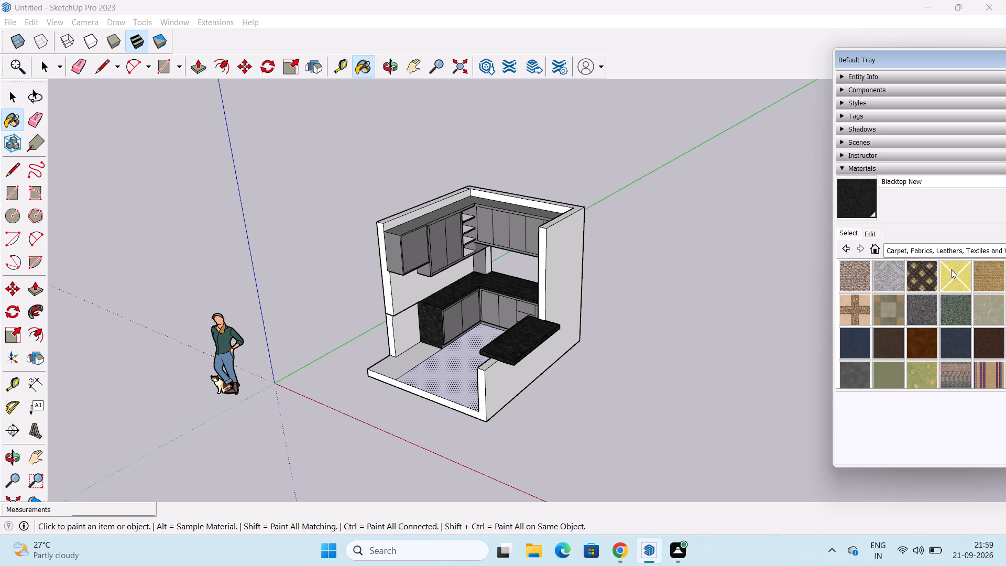
{"action": "left_click", "coordinate": [955, 247]}
{"action": "scroll", "coordinate": [874, 319], "scroll_direction": "up", "scroll_amount": 3}
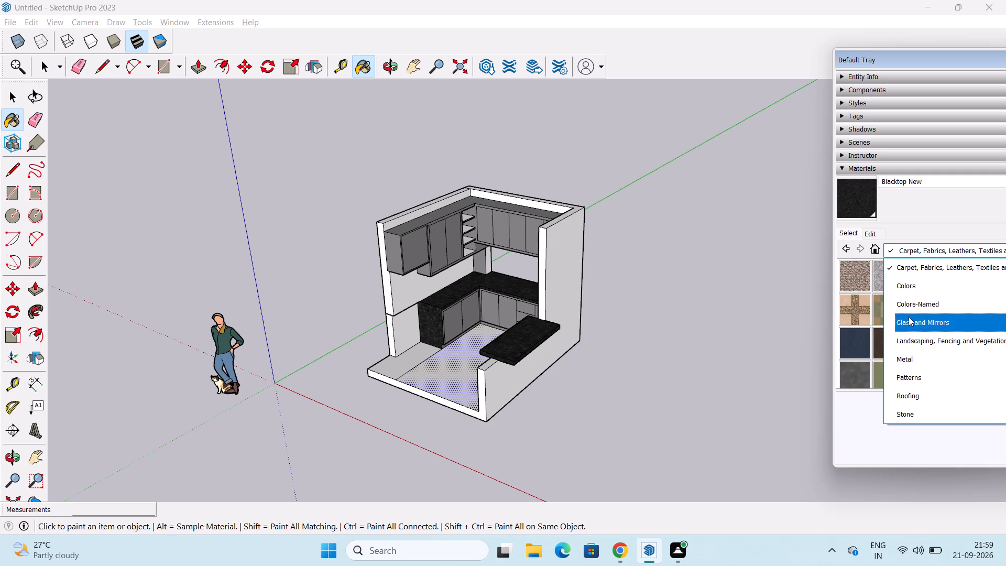
{"action": "scroll", "coordinate": [909, 317], "scroll_direction": "up", "scroll_amount": 2}
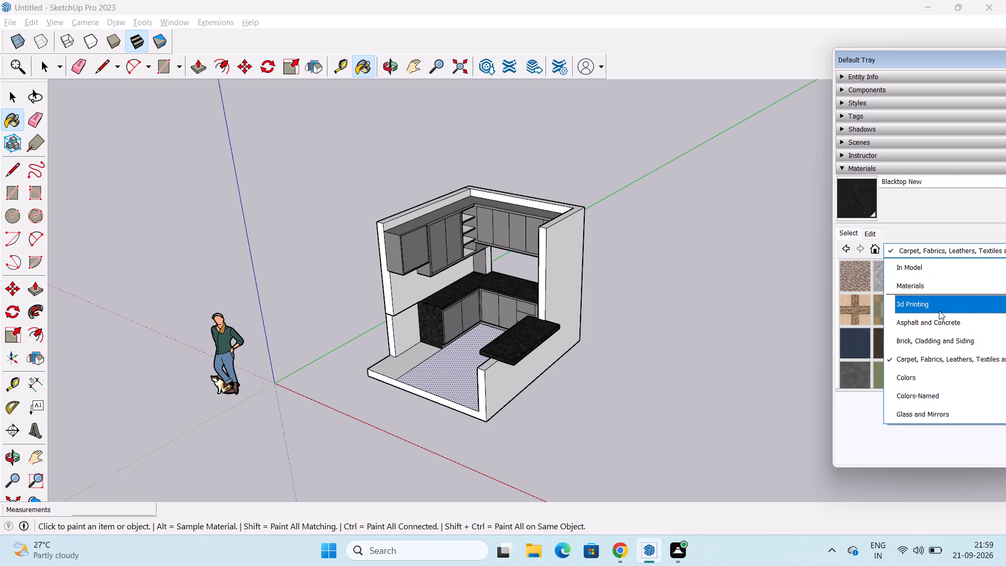
{"action": "scroll", "coordinate": [933, 354], "scroll_direction": "down", "scroll_amount": 1}
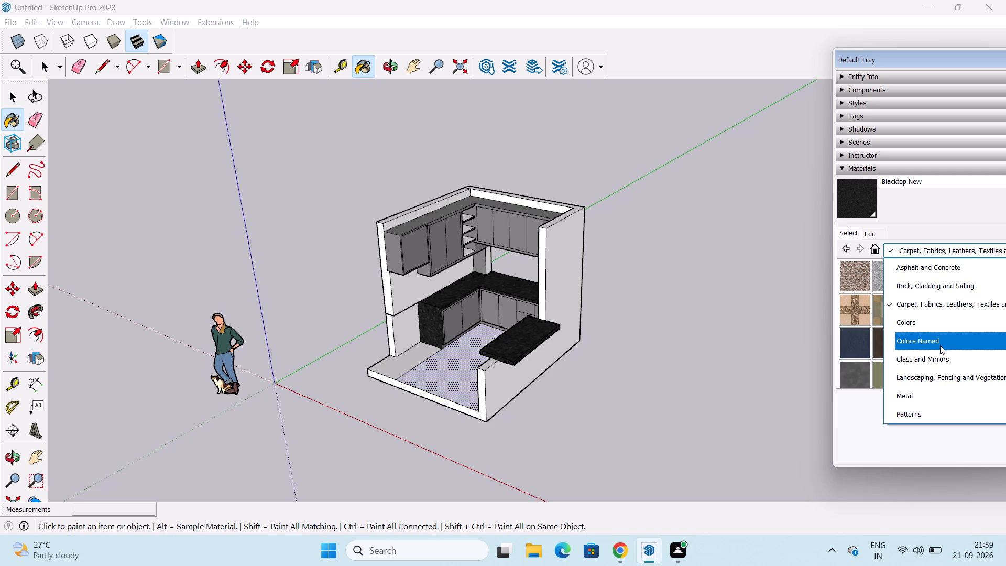
{"action": "left_click", "coordinate": [950, 374]}
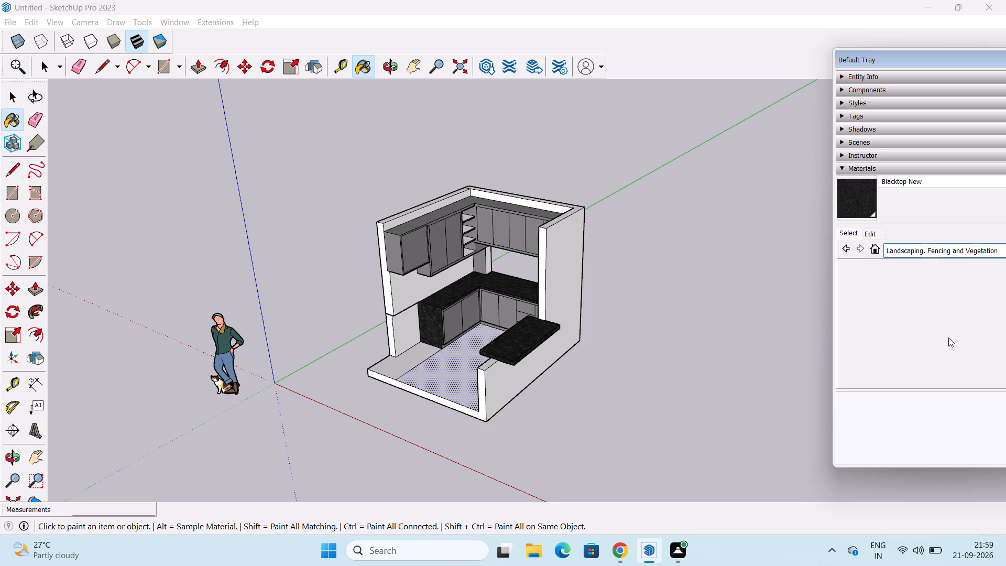
{"action": "scroll", "coordinate": [947, 335], "scroll_direction": "up", "scroll_amount": 2}
{"action": "scroll", "coordinate": [949, 332], "scroll_direction": "down", "scroll_amount": 7}
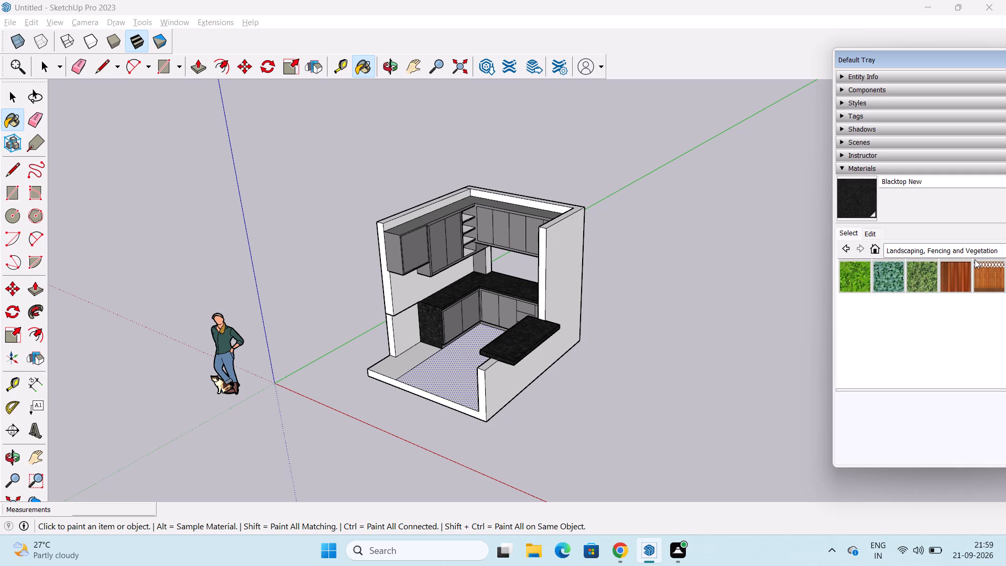
Paint the overhanging counter's top face and side edges with 0137_Black from the Colors-Named materials.
{"action": "left_click", "coordinate": [980, 252]}
{"action": "scroll", "coordinate": [937, 342], "scroll_direction": "up", "scroll_amount": 2}
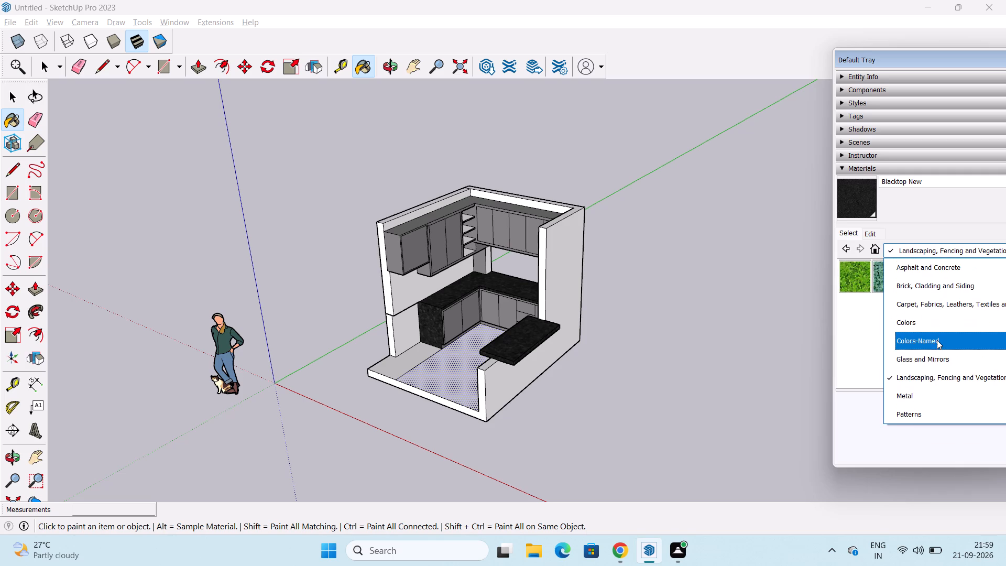
{"action": "left_click", "coordinate": [951, 342]}
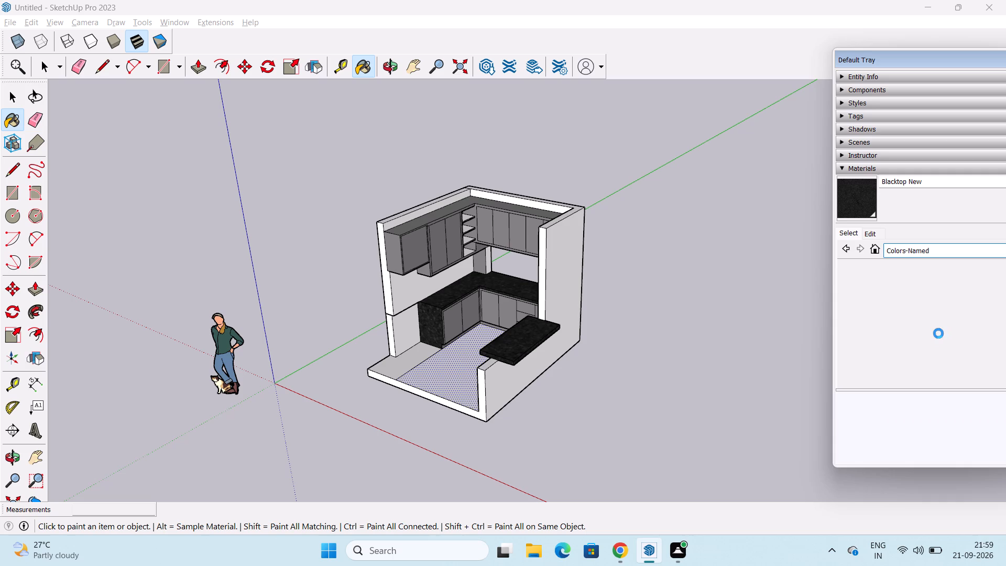
{"action": "scroll", "coordinate": [920, 340], "scroll_direction": "down", "scroll_amount": 5}
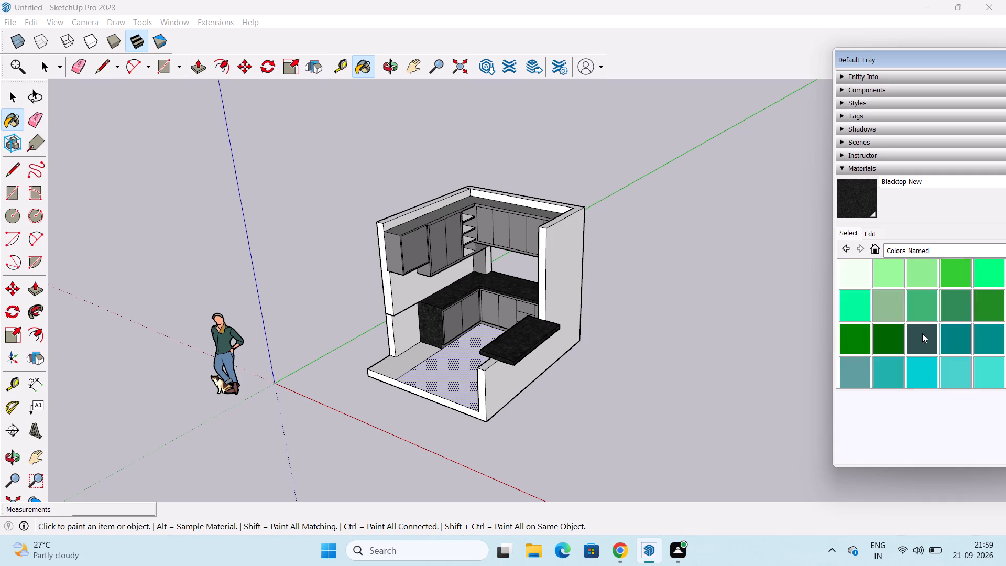
{"action": "scroll", "coordinate": [922, 333], "scroll_direction": "down", "scroll_amount": 10}
{"action": "left_click", "coordinate": [889, 276]}
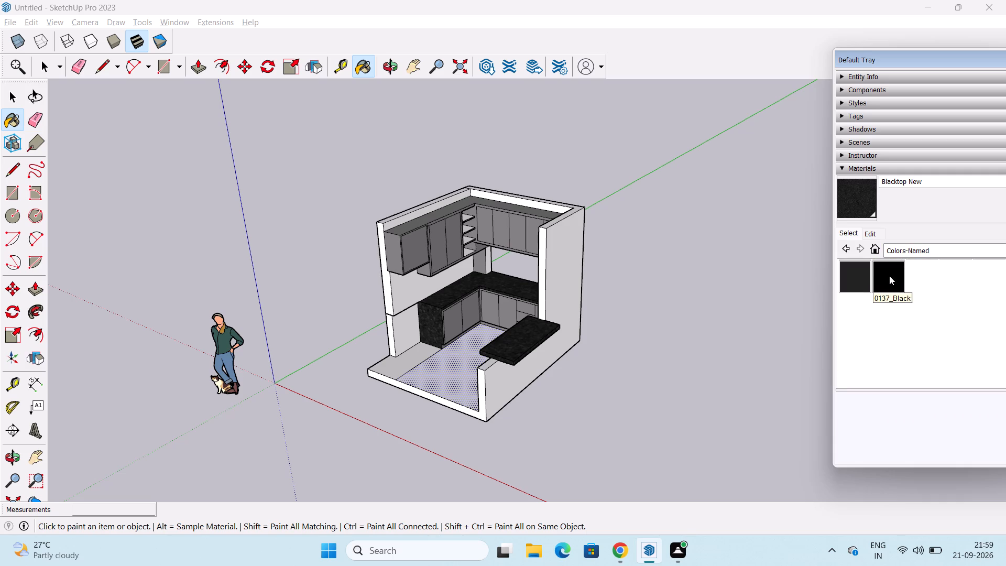
{"action": "left_click", "coordinate": [521, 339]}
{"action": "scroll", "coordinate": [511, 374], "scroll_direction": "up", "scroll_amount": 2}
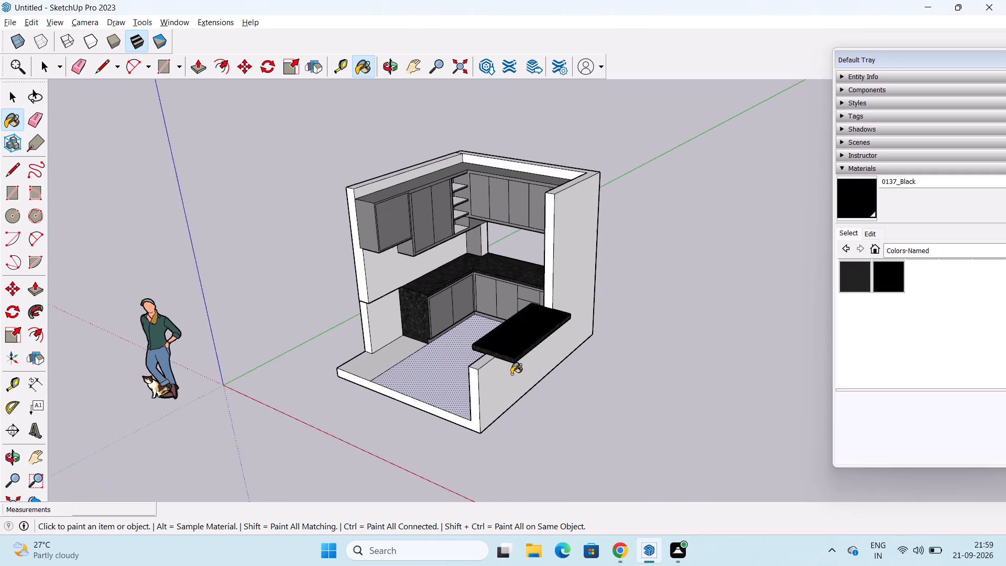
{"action": "scroll", "coordinate": [511, 374], "scroll_direction": "up", "scroll_amount": 2}
{"action": "middle_click_drag", "start_coordinate": [512, 374], "coordinate": [434, 327]}
{"action": "scroll", "coordinate": [471, 310], "scroll_direction": "up", "scroll_amount": 12}
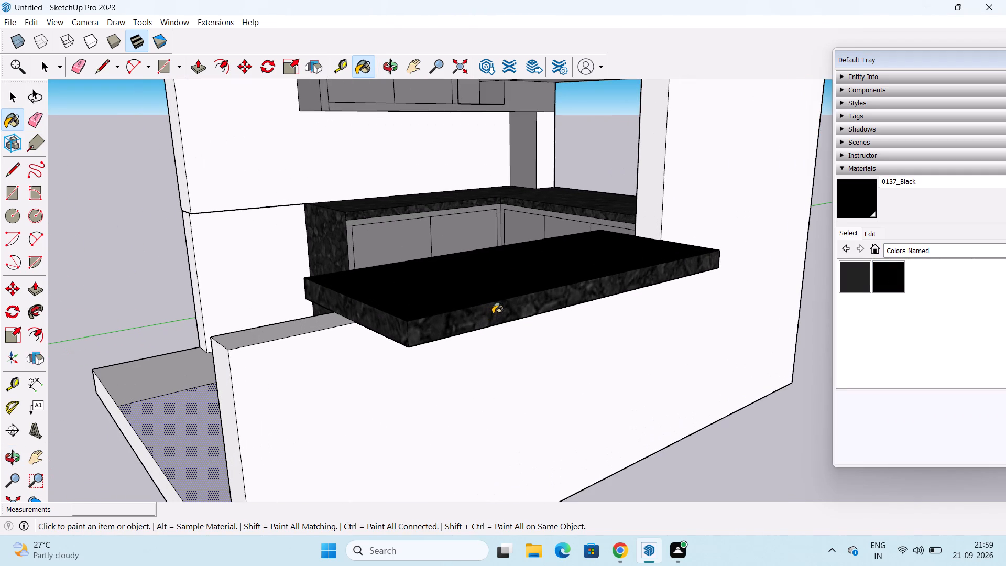
{"action": "left_click", "coordinate": [499, 311]}
{"action": "left_click", "coordinate": [391, 325]}
{"action": "middle_click_drag", "start_coordinate": [396, 318], "coordinate": [546, 329]}
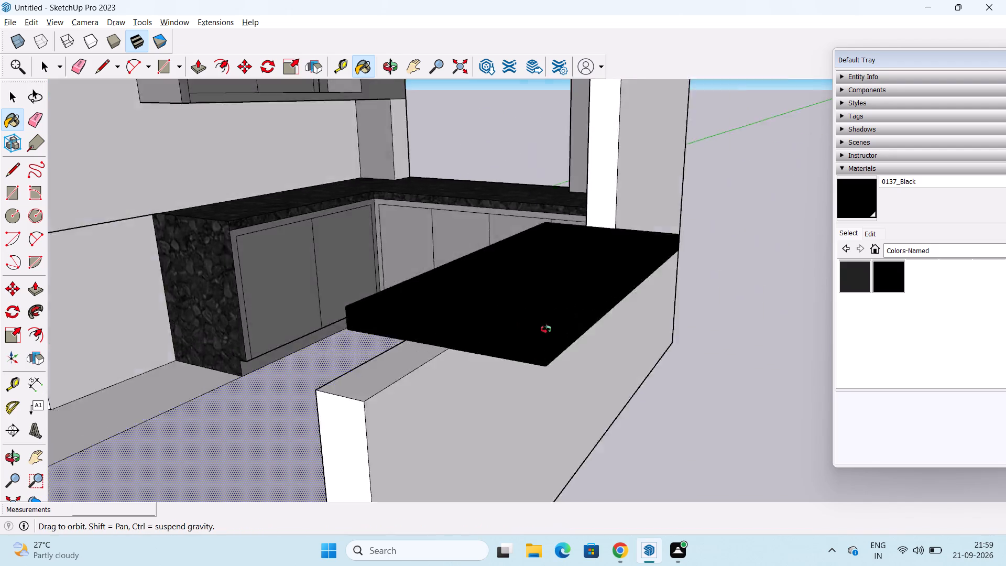
{"action": "middle_click_drag", "start_coordinate": [546, 329], "coordinate": [801, 322]}
{"action": "left_click", "coordinate": [575, 302]}
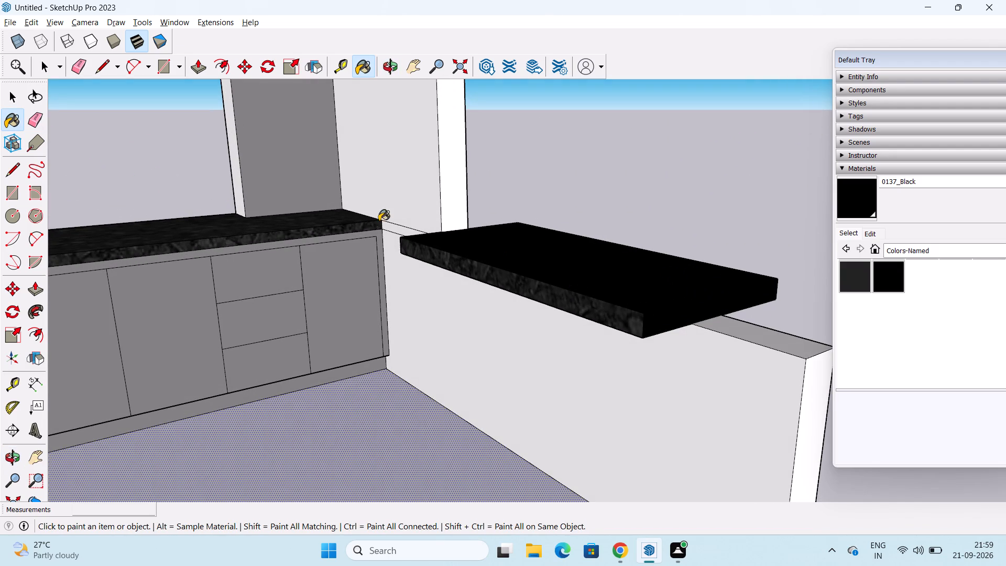
Paint the L-shaped worktop's top, both front edges and the two-door base unit's end face with 0137_Black.
{"action": "left_click", "coordinate": [292, 221]}
{"action": "left_click", "coordinate": [294, 235]}
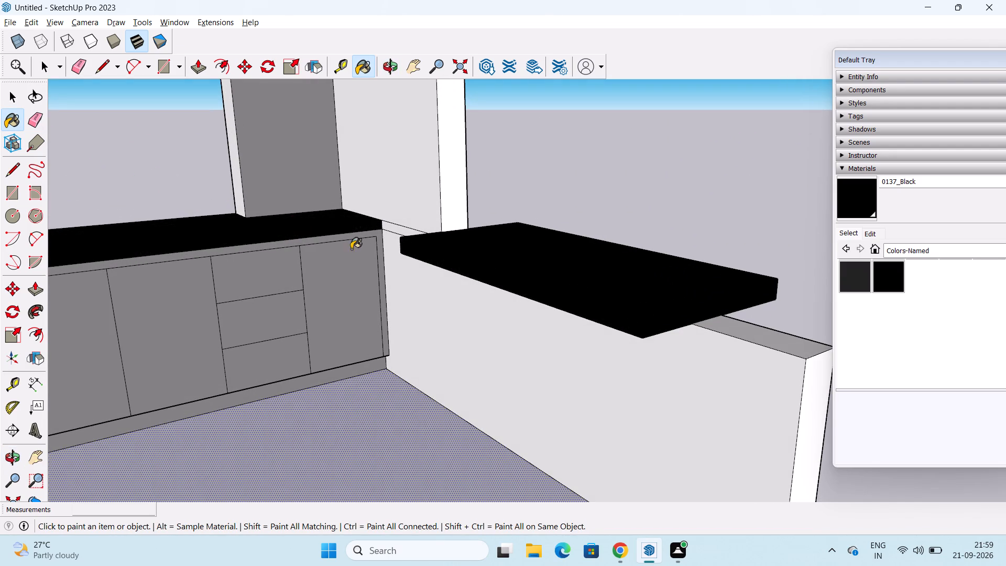
{"action": "middle_click_drag", "start_coordinate": [353, 247], "coordinate": [248, 280]}
{"action": "middle_click_drag", "start_coordinate": [180, 264], "coordinate": [453, 237], "text": "shift"}
{"action": "left_click_drag", "start_coordinate": [314, 243], "coordinate": [329, 251]}
{"action": "left_click", "coordinate": [335, 354]}
{"action": "middle_click_drag", "start_coordinate": [395, 338], "coordinate": [147, 377]}
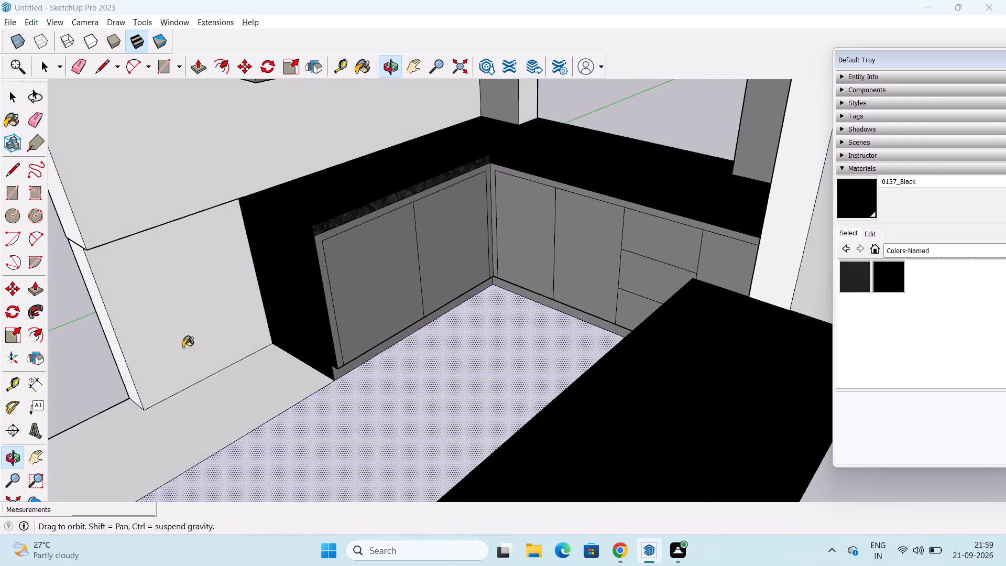
{"action": "scroll", "coordinate": [380, 236], "scroll_direction": "up", "scroll_amount": 2}
{"action": "left_click", "coordinate": [405, 187]}
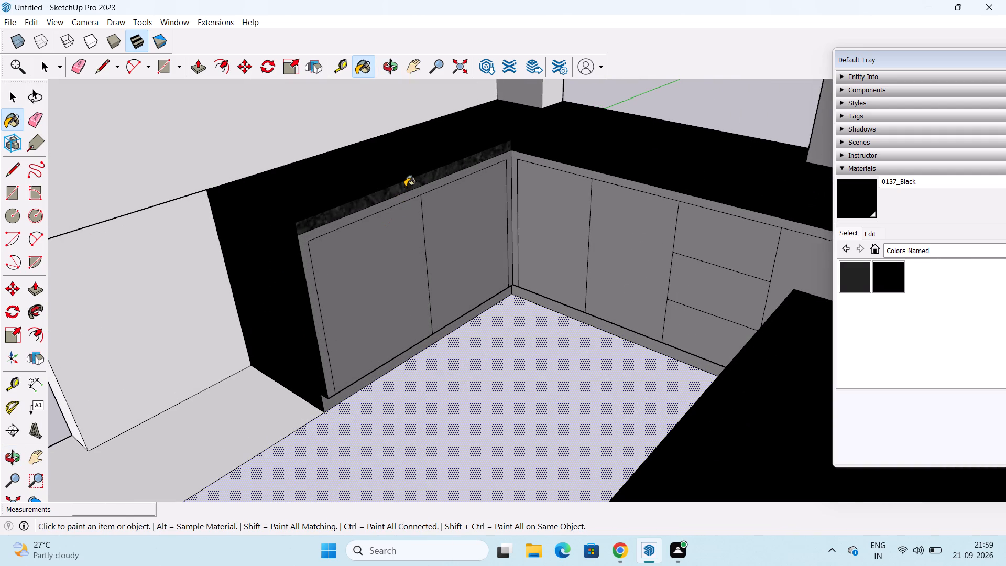
Paint the overhanging counter's underside on both sides of the low wall with 0137_Black.
{"action": "scroll", "coordinate": [537, 213], "scroll_direction": "down", "scroll_amount": 5}
{"action": "middle_click_drag", "start_coordinate": [619, 318], "coordinate": [626, 312]}
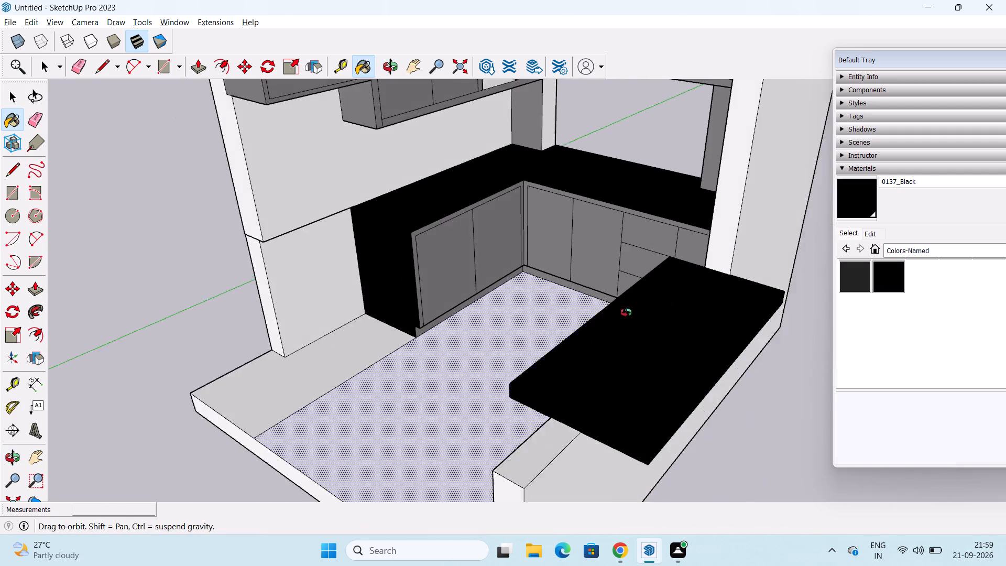
{"action": "middle_click_drag", "start_coordinate": [626, 312], "coordinate": [474, 147]}
{"action": "scroll", "coordinate": [504, 169], "scroll_direction": "up", "scroll_amount": 4}
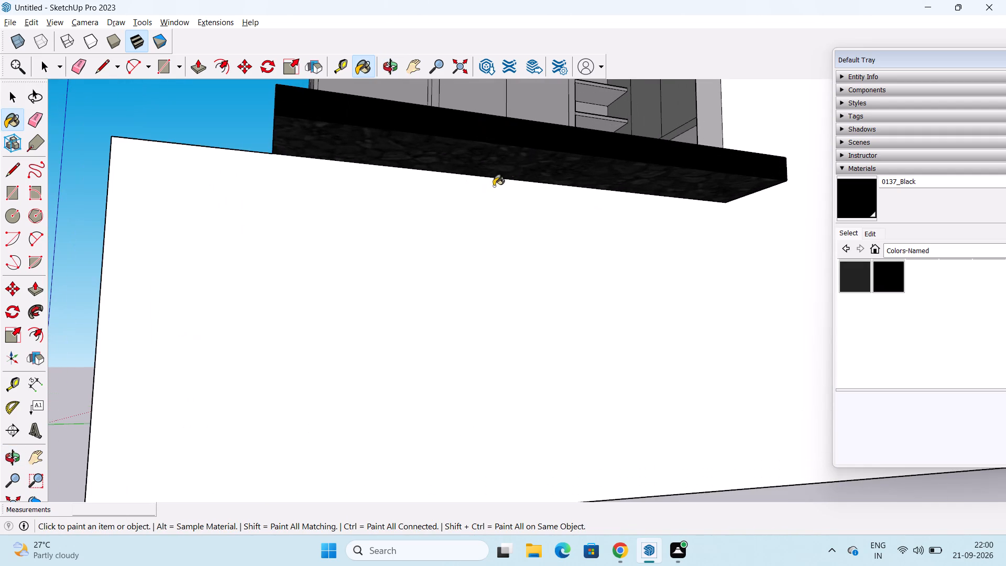
{"action": "left_click", "coordinate": [529, 161]}
{"action": "middle_click_drag", "start_coordinate": [513, 170], "coordinate": [196, 209]}
{"action": "left_click", "coordinate": [476, 186]}
{"action": "scroll", "coordinate": [402, 199], "scroll_direction": "down", "scroll_amount": 3}
{"action": "middle_click_drag", "start_coordinate": [370, 208], "coordinate": [605, 233]}
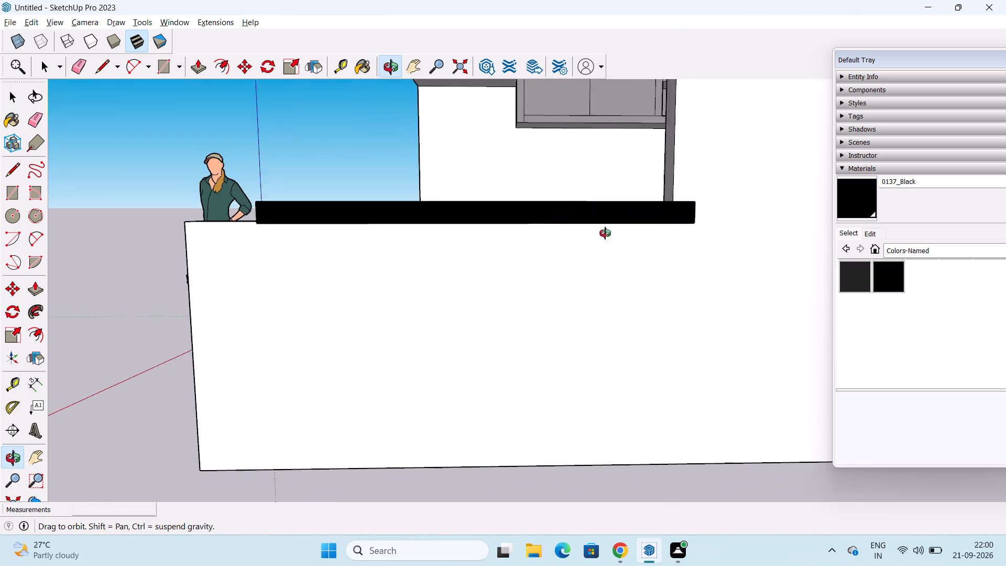
{"action": "middle_click_drag", "start_coordinate": [605, 233], "coordinate": [616, 236]}
{"action": "middle_click_drag", "start_coordinate": [345, 243], "coordinate": [633, 244]}
{"action": "middle_click_drag", "start_coordinate": [606, 247], "coordinate": [788, 273]}
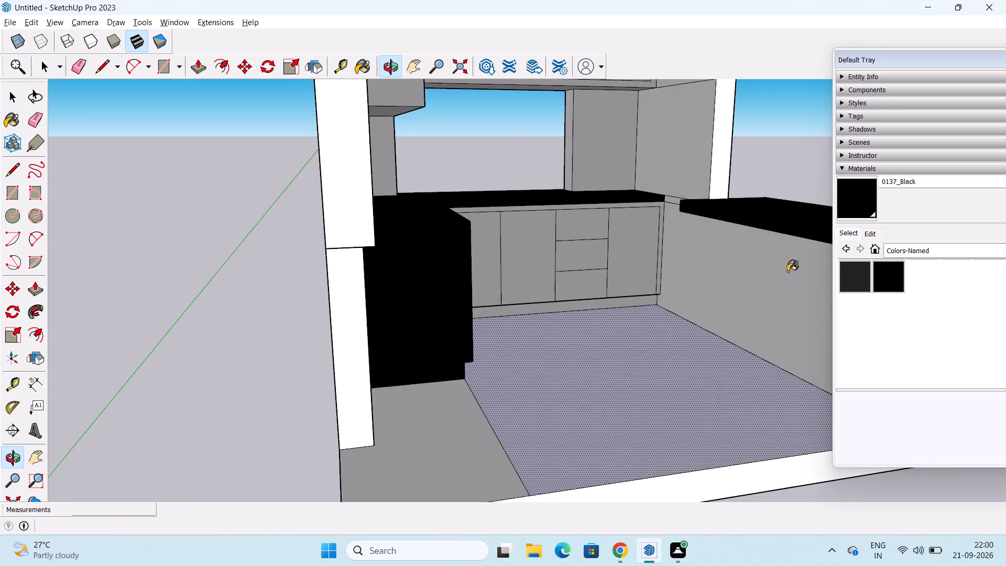
{"action": "middle_click_drag", "start_coordinate": [782, 259], "coordinate": [777, 184]}
{"action": "scroll", "coordinate": [778, 189], "scroll_direction": "up", "scroll_amount": 4}
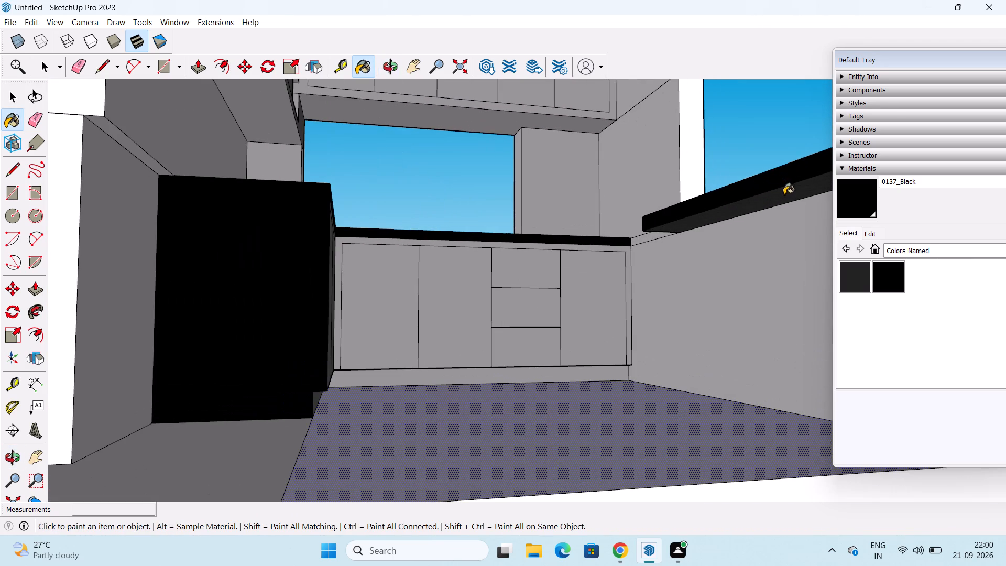
{"action": "left_click", "coordinate": [778, 198]}
{"action": "scroll", "coordinate": [682, 193], "scroll_direction": "down", "scroll_amount": 5}
{"action": "middle_click_drag", "start_coordinate": [681, 197], "coordinate": [679, 239]}
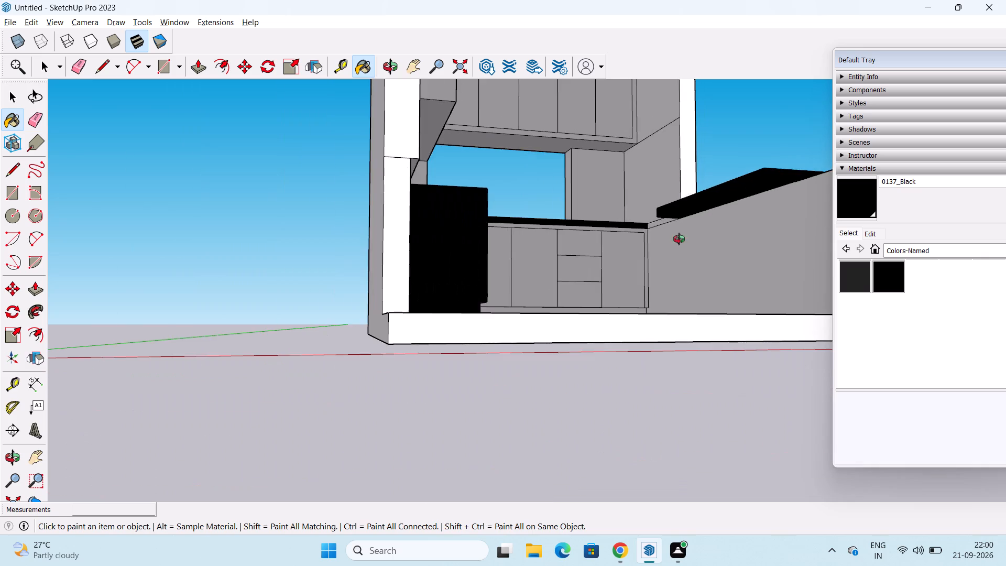
{"action": "middle_click_drag", "start_coordinate": [679, 239], "coordinate": [676, 296]}
{"action": "scroll", "coordinate": [677, 285], "scroll_direction": "down", "scroll_amount": 1}
{"action": "key", "text": "space"}
Erase the stray lines on the side wall's inner face, between worktop and counter and near the upper units.
{"action": "scroll", "coordinate": [671, 222], "scroll_direction": "up", "scroll_amount": 1}
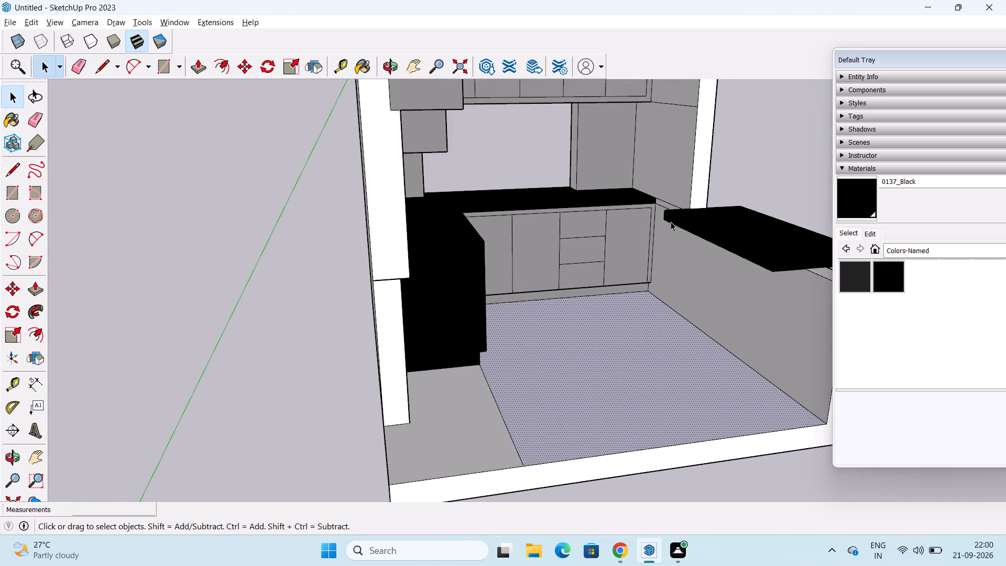
{"action": "middle_click_drag", "start_coordinate": [673, 223], "coordinate": [764, 254]}
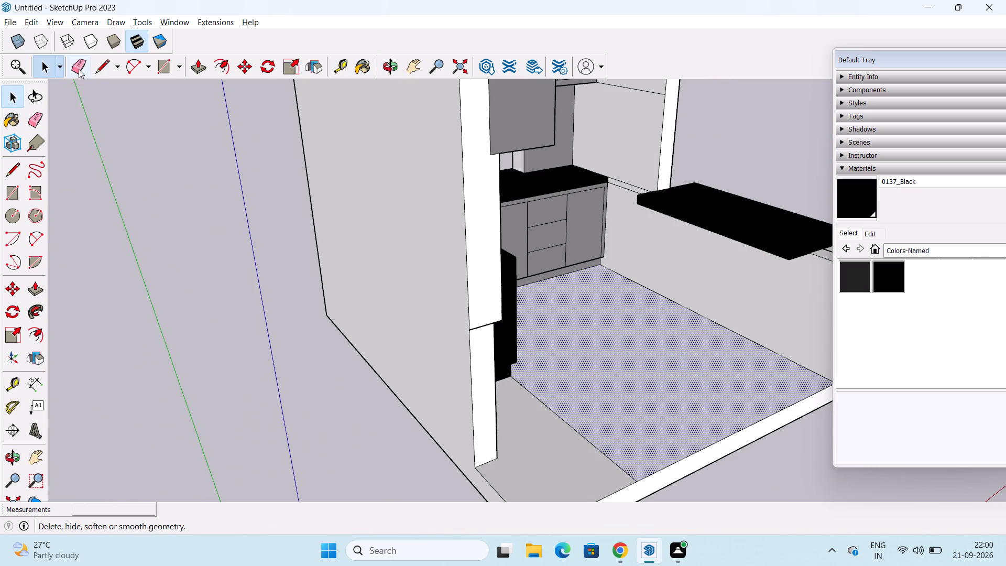
{"action": "left_click", "coordinate": [79, 69]}
{"action": "scroll", "coordinate": [648, 200], "scroll_direction": "up", "scroll_amount": 5}
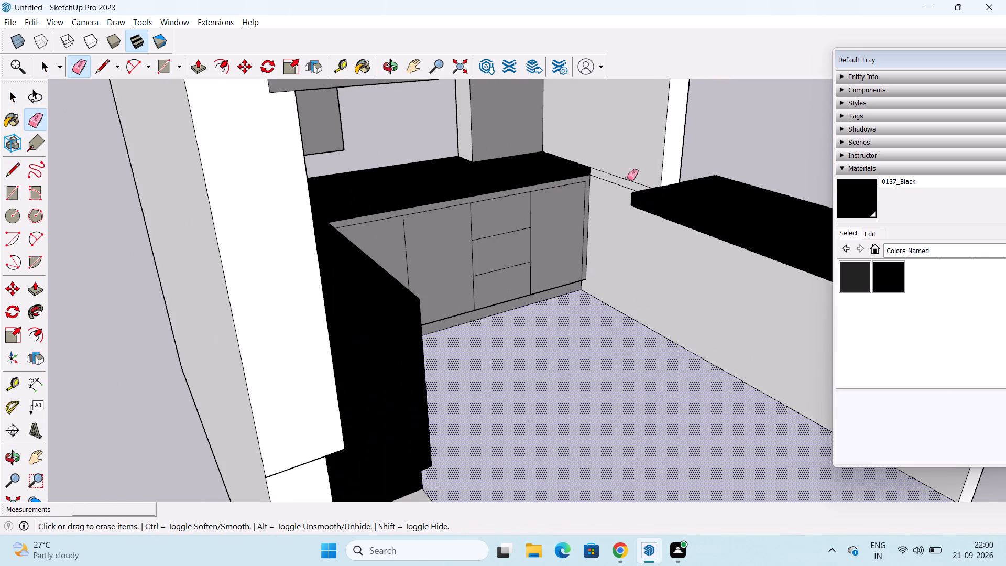
{"action": "left_click", "coordinate": [628, 178]}
{"action": "left_click", "coordinate": [617, 185]}
{"action": "scroll", "coordinate": [617, 188], "scroll_direction": "down", "scroll_amount": 5}
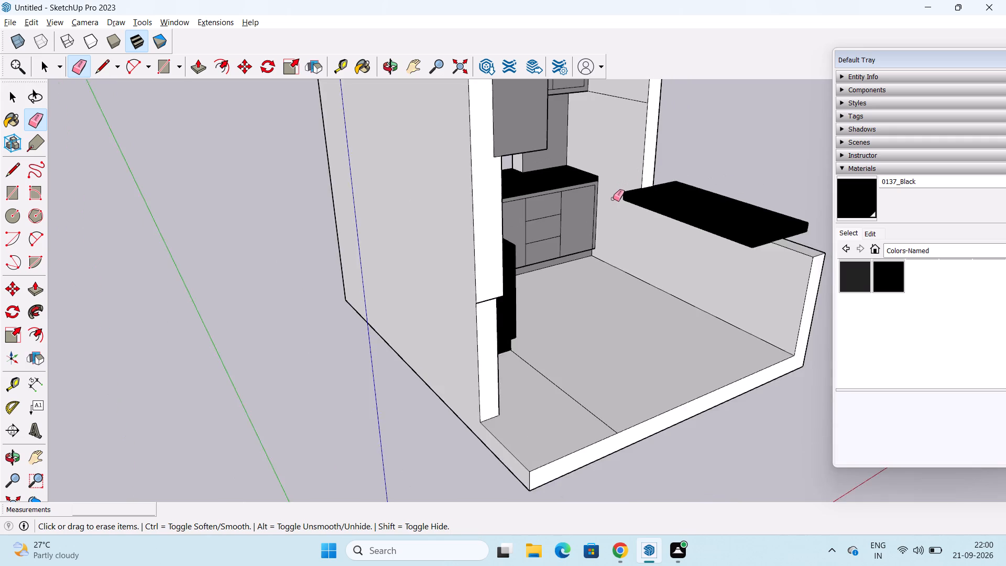
{"action": "scroll", "coordinate": [613, 199], "scroll_direction": "down", "scroll_amount": 4}
{"action": "left_click", "coordinate": [612, 122]}
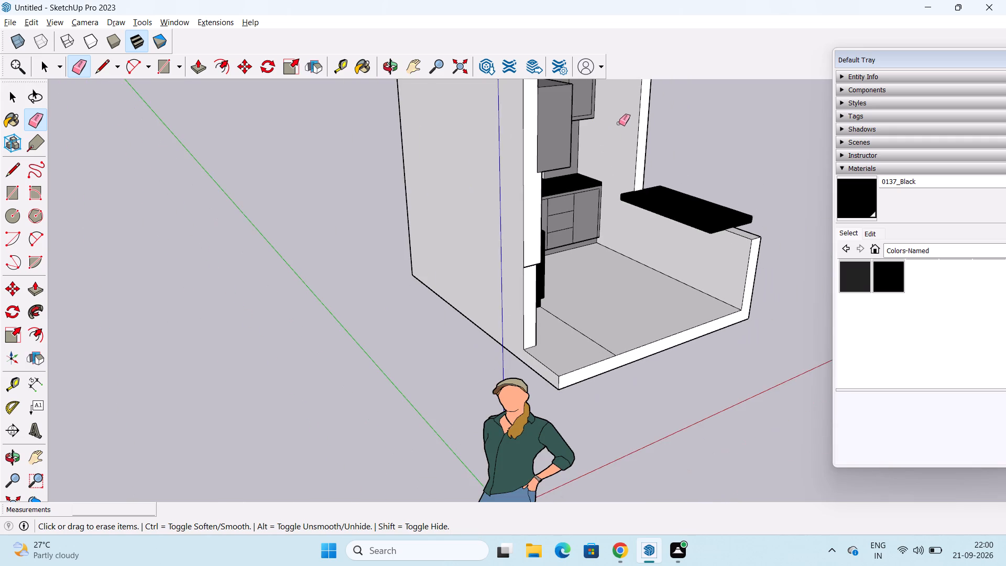
{"action": "scroll", "coordinate": [627, 125], "scroll_direction": "down", "scroll_amount": 6}
{"action": "middle_click_drag", "start_coordinate": [627, 125], "coordinate": [329, 110]}
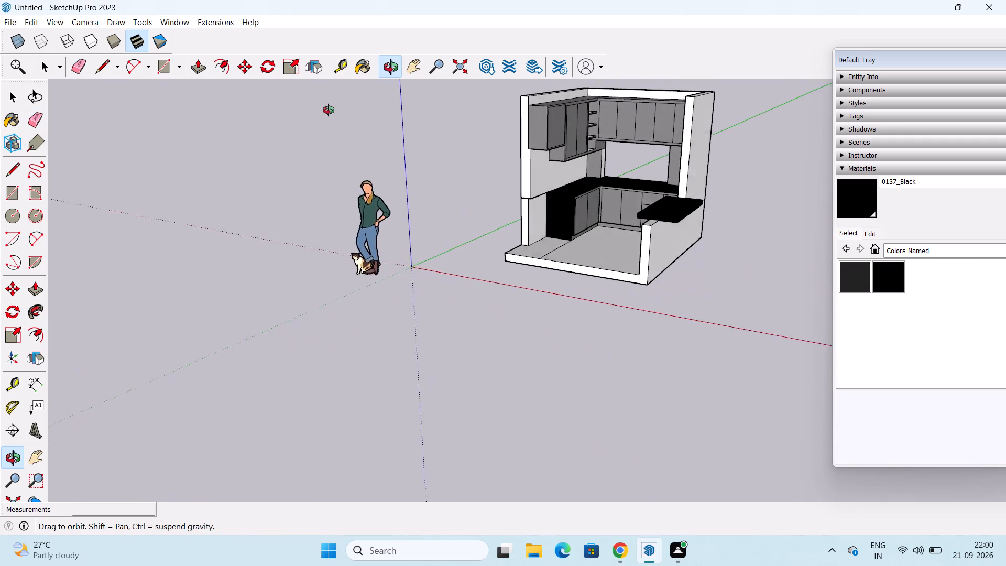
{"action": "middle_click_drag", "start_coordinate": [329, 110], "coordinate": [261, 137]}
{"action": "scroll", "coordinate": [567, 212], "scroll_direction": "up", "scroll_amount": 2}
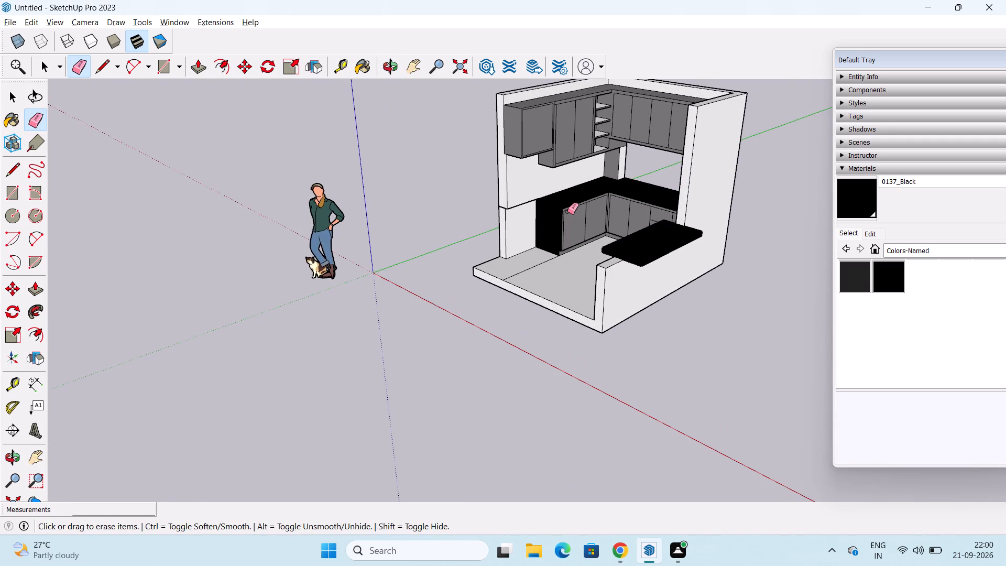
{"action": "key", "text": "space"}
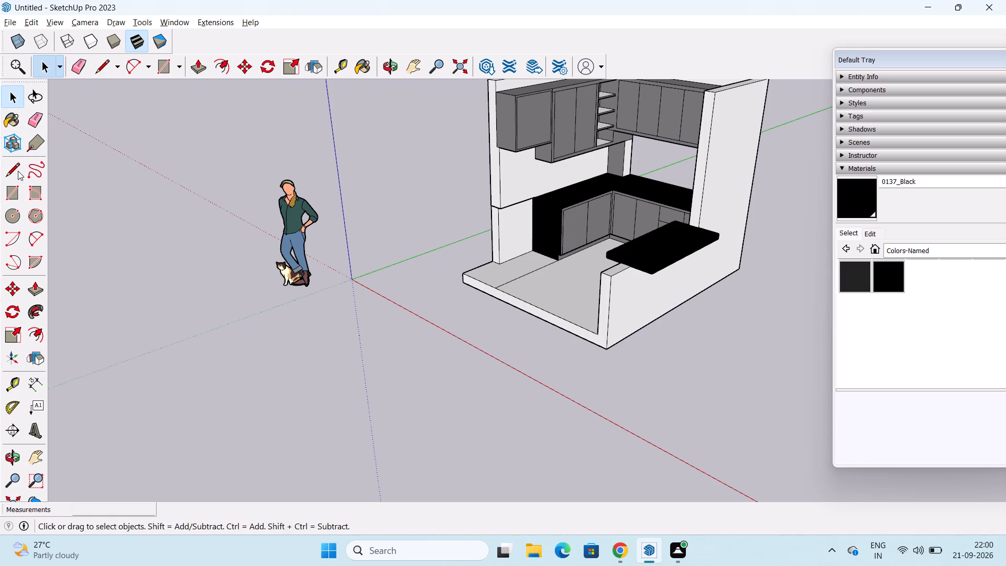
Draw a short line across the base of the low wall's end face, separating it from the floor slab's front edge.
{"action": "left_click_drag", "start_coordinate": [18, 170], "coordinate": [34, 169]}
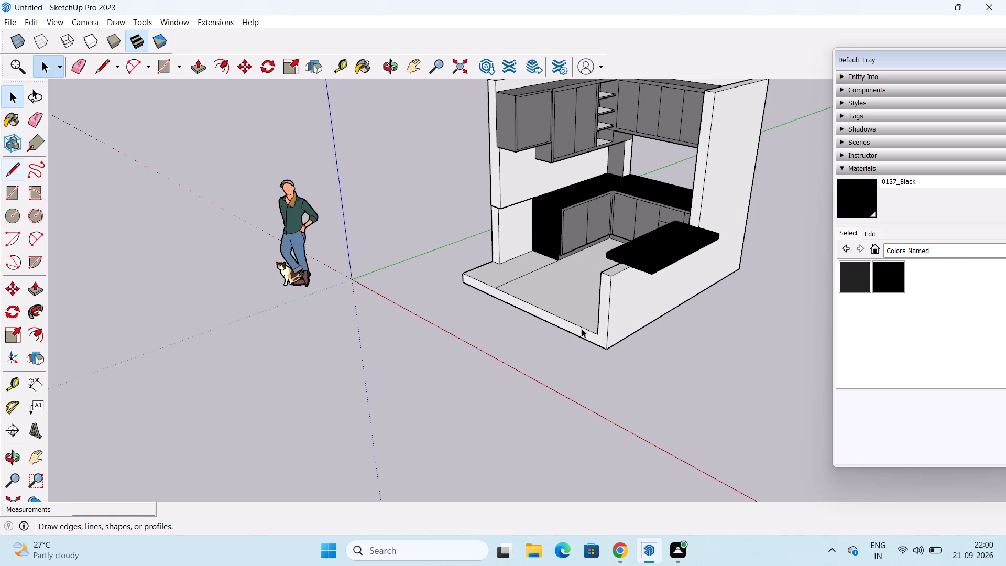
{"action": "key", "text": "l"}
{"action": "left_click", "coordinate": [599, 336]}
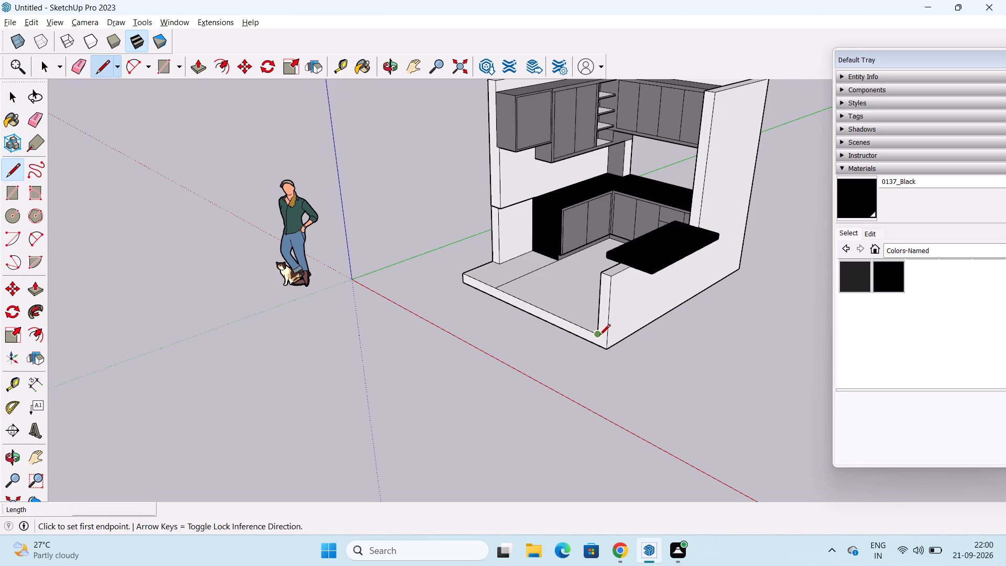
{"action": "left_click", "coordinate": [608, 339]}
{"action": "key", "text": "space"}
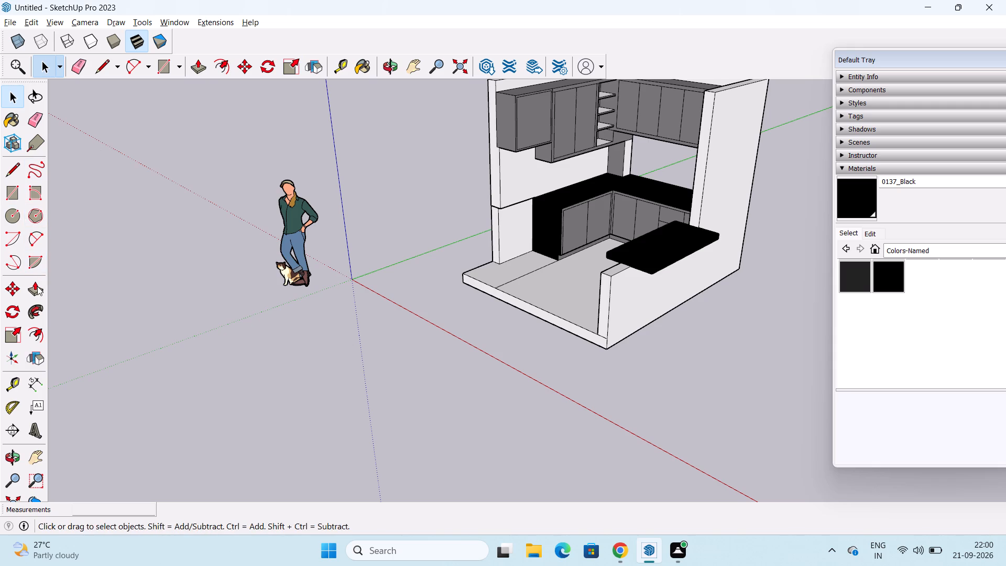
Push the low wall's end face back under the overhanging counter by about 1' 6 9/16".
{"action": "left_click_drag", "start_coordinate": [34, 290], "coordinate": [40, 286]}
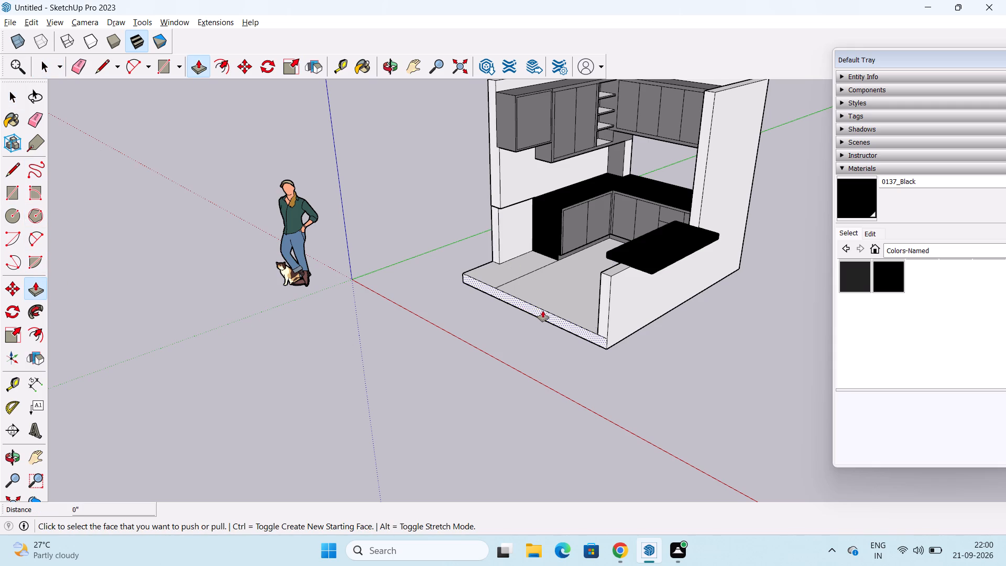
{"action": "left_click", "coordinate": [607, 311]}
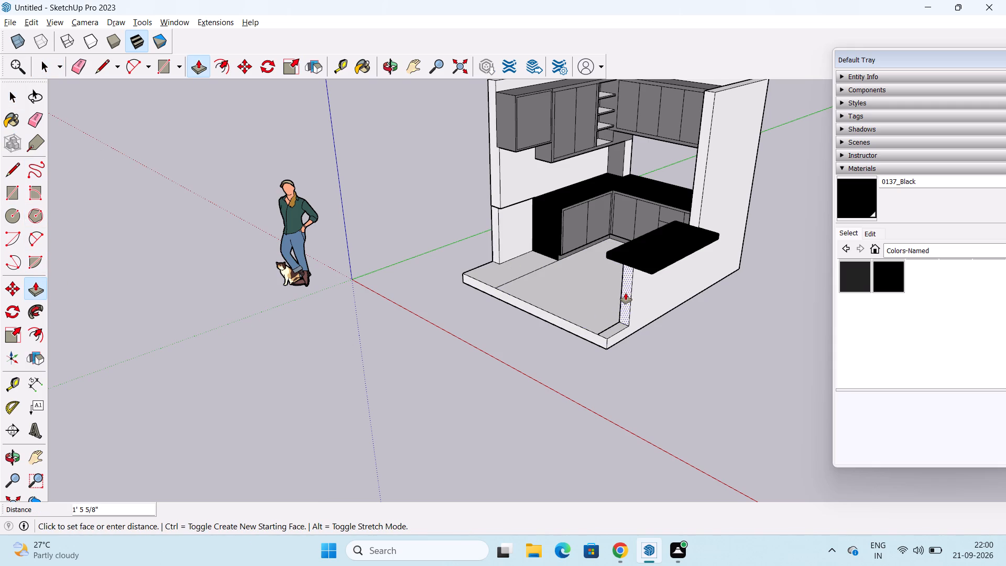
{"action": "middle_click_drag", "start_coordinate": [628, 292], "coordinate": [496, 147]}
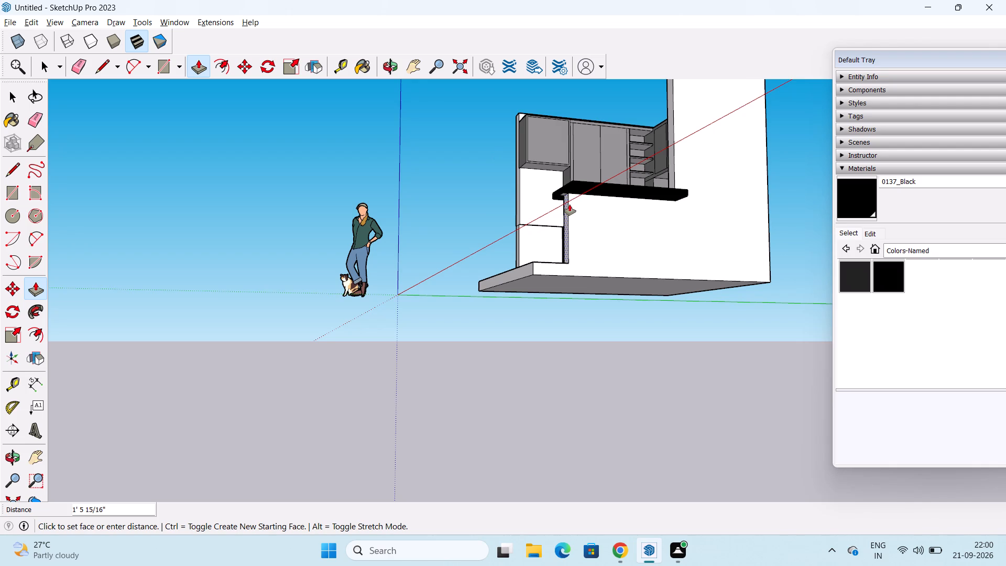
{"action": "scroll", "coordinate": [572, 204], "scroll_direction": "up", "scroll_amount": 8}
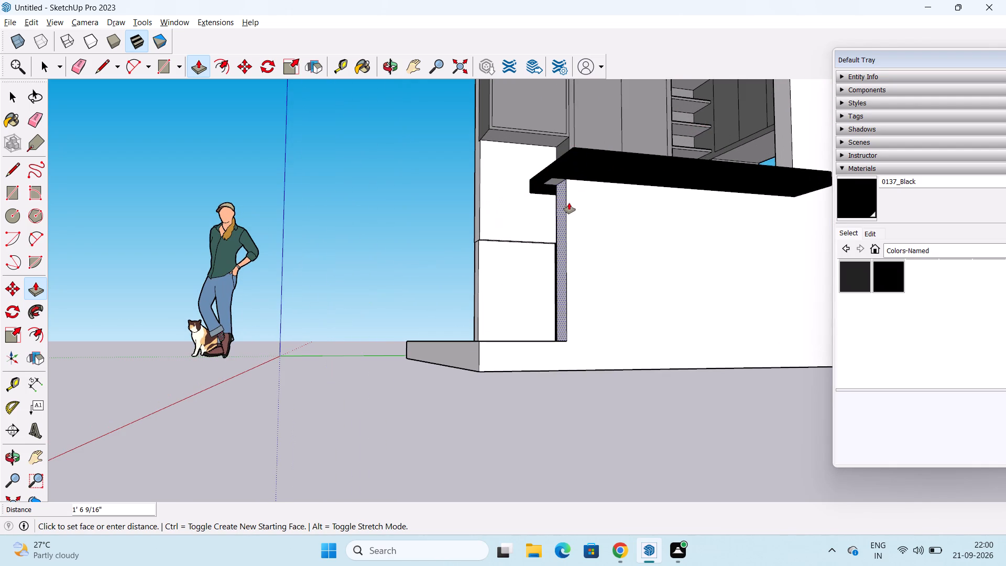
{"action": "left_click", "coordinate": [569, 203]}
Paint the newly exposed patch of the overhanging counter's underside, beside the low wall's end, with 0137_Black.
{"action": "left_click", "coordinate": [858, 202]}
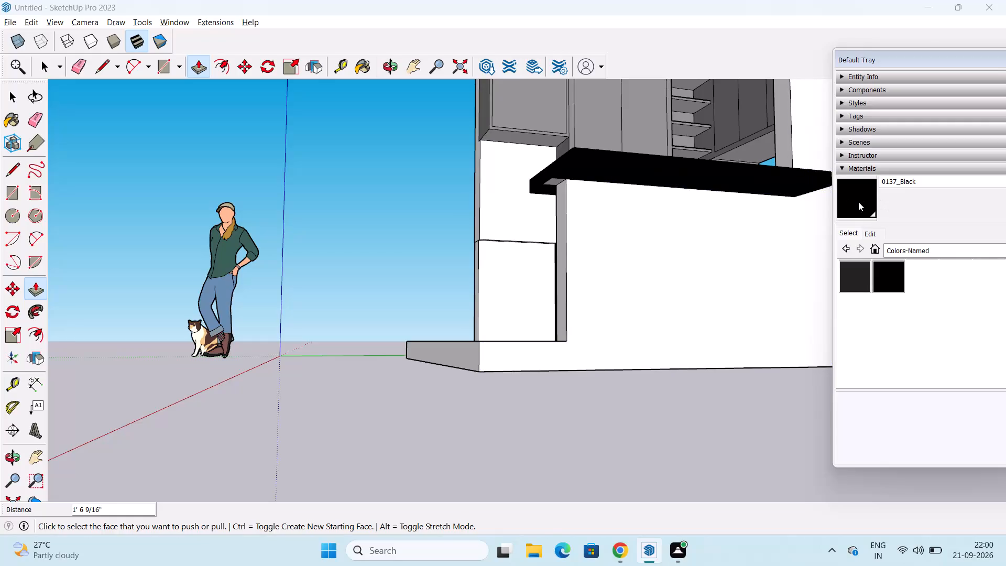
{"action": "scroll", "coordinate": [548, 198], "scroll_direction": "up", "scroll_amount": 3}
{"action": "left_click", "coordinate": [560, 173]}
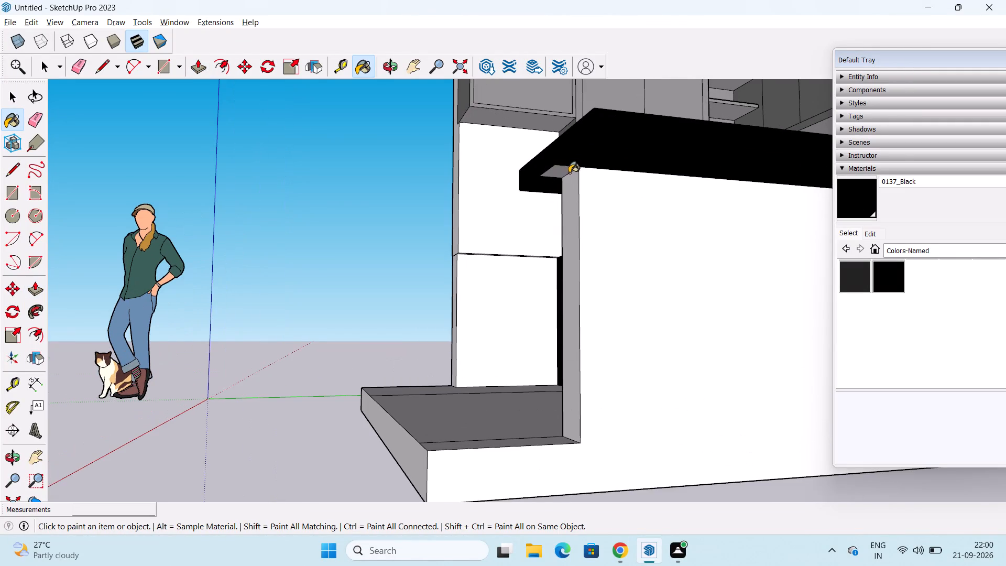
Examine the shortened low wall, black counter and kitchen units from the outer side, the front and above.
{"action": "scroll", "coordinate": [573, 174], "scroll_direction": "down", "scroll_amount": 9}
{"action": "middle_click_drag", "start_coordinate": [562, 196], "coordinate": [493, 233]}
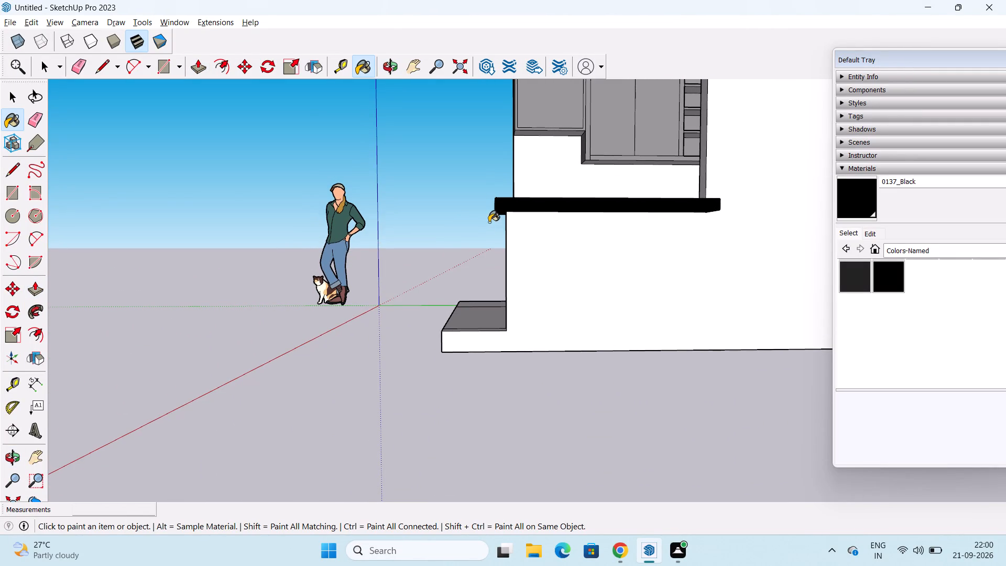
{"action": "scroll", "coordinate": [517, 204], "scroll_direction": "down", "scroll_amount": 3}
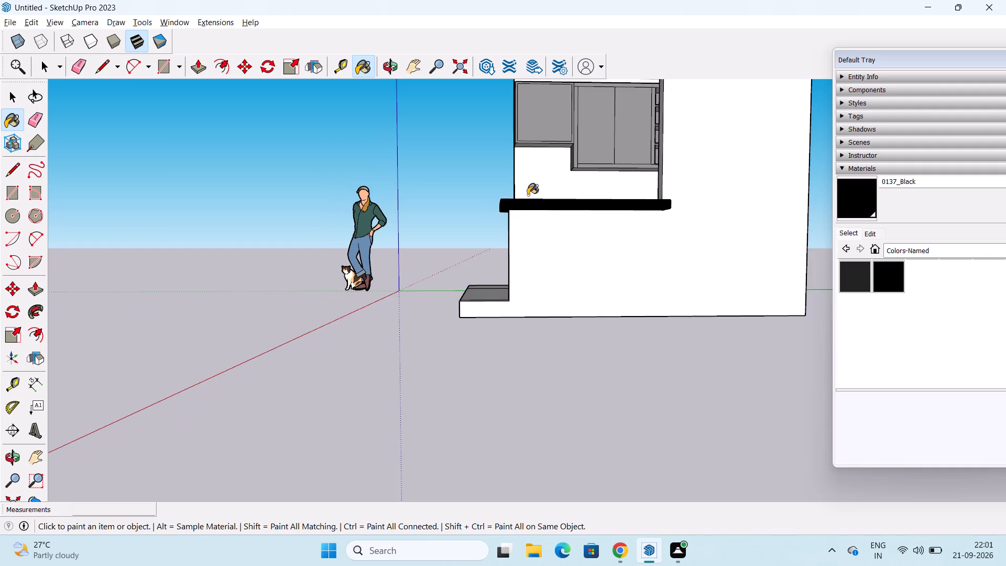
{"action": "middle_click_drag", "start_coordinate": [531, 199], "coordinate": [651, 261]}
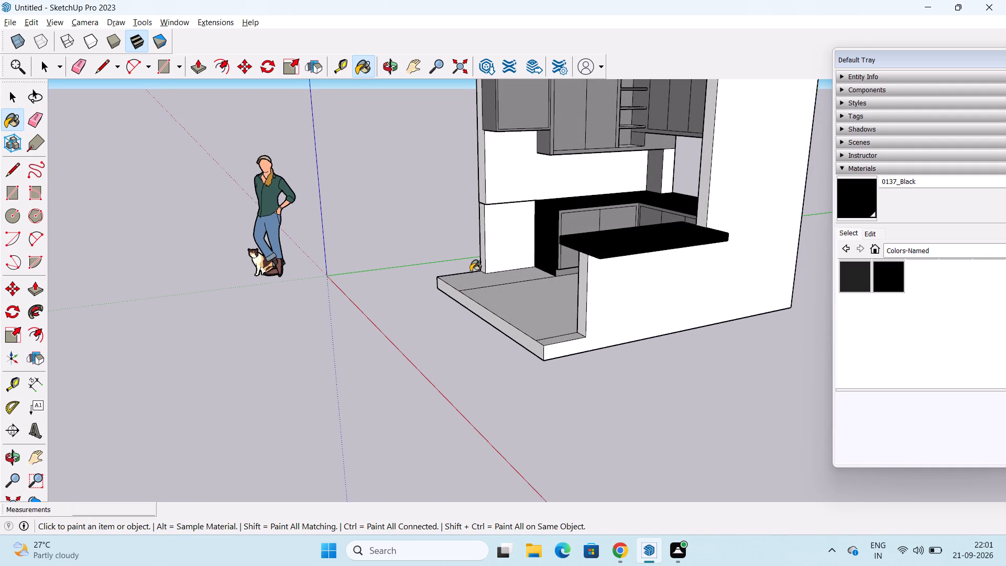
{"action": "key", "text": "space"}
{"action": "scroll", "coordinate": [445, 263], "scroll_direction": "down", "scroll_amount": 2}
{"action": "middle_click_drag", "start_coordinate": [467, 256], "coordinate": [494, 254]}
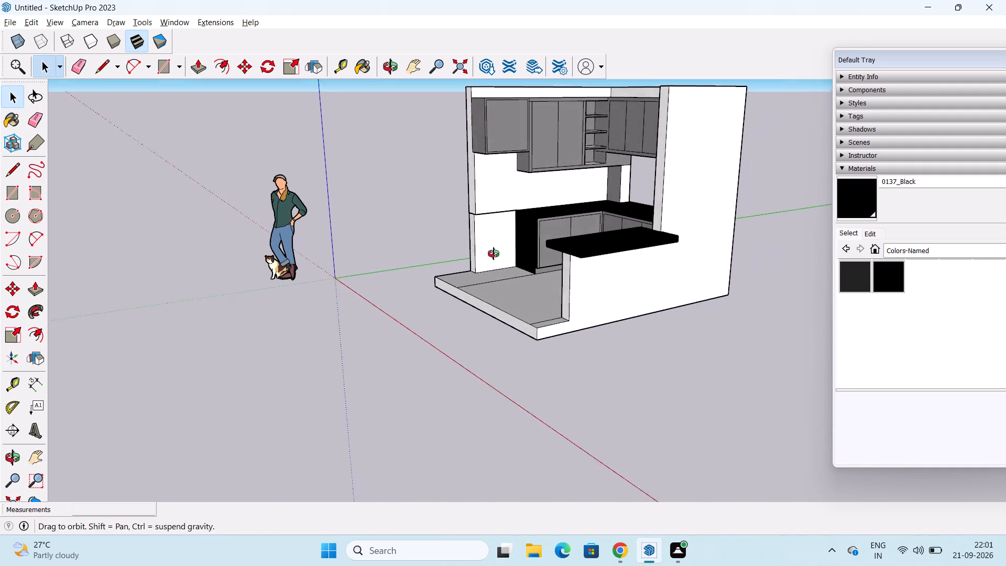
{"action": "middle_click_drag", "start_coordinate": [494, 254], "coordinate": [603, 245]}
{"action": "scroll", "coordinate": [491, 219], "scroll_direction": "up", "scroll_amount": 7}
{"action": "middle_click_drag", "start_coordinate": [491, 217], "coordinate": [522, 193]}
{"action": "scroll", "coordinate": [523, 190], "scroll_direction": "down", "scroll_amount": 4}
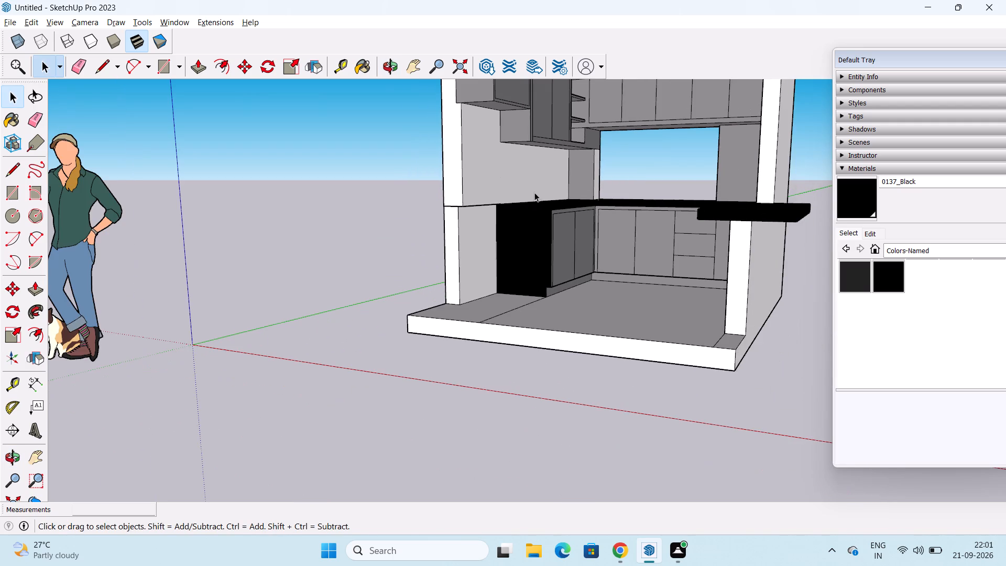
{"action": "scroll", "coordinate": [573, 207], "scroll_direction": "down", "scroll_amount": 1}
{"action": "middle_click_drag", "start_coordinate": [573, 204], "coordinate": [467, 283], "text": "shift"}
{"action": "scroll", "coordinate": [573, 204], "scroll_direction": "down", "scroll_amount": 1, "text": "shift"}
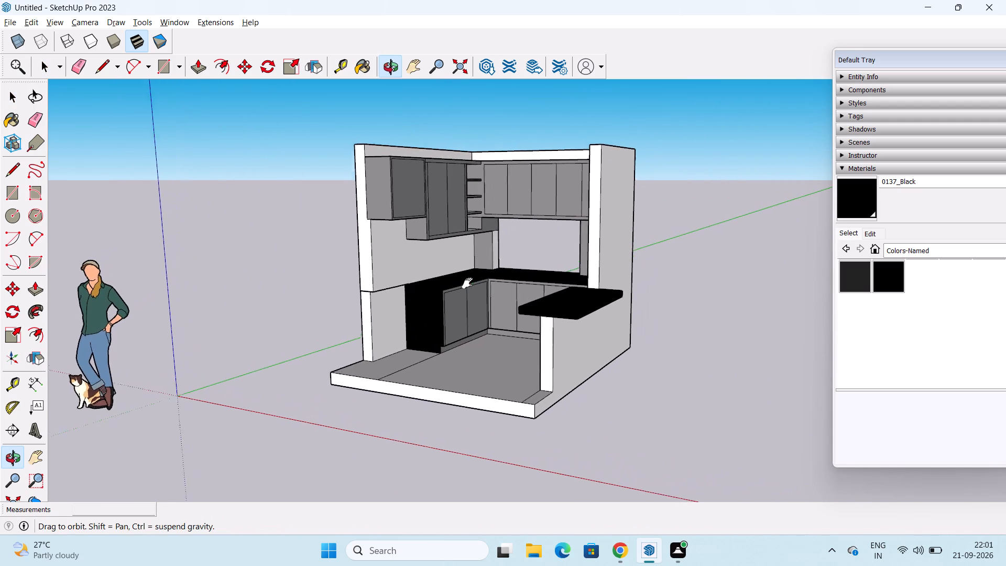
{"action": "middle_click_drag", "start_coordinate": [467, 283], "coordinate": [466, 284], "text": "shift"}
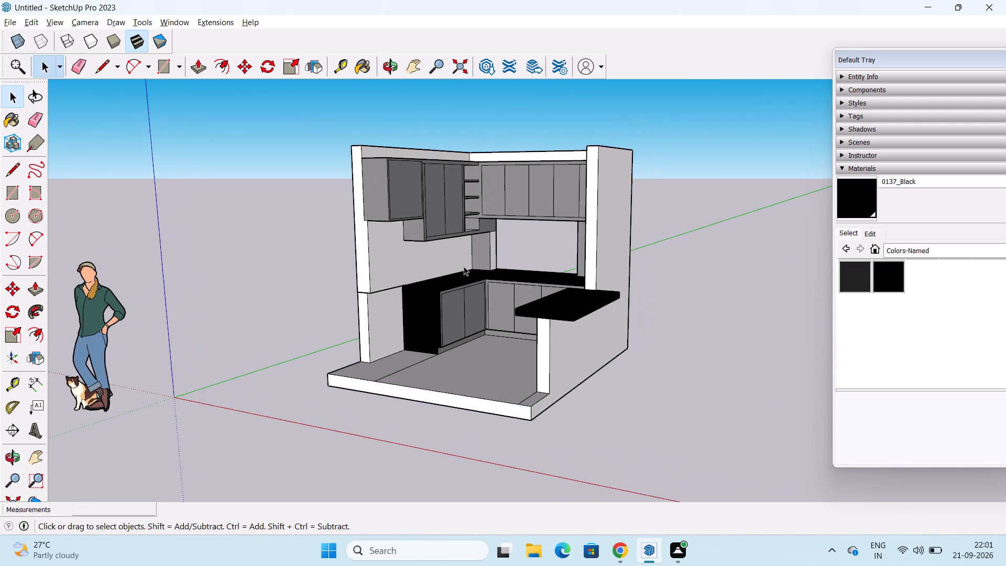
{"action": "middle_click_drag", "start_coordinate": [479, 253], "coordinate": [366, 276]}
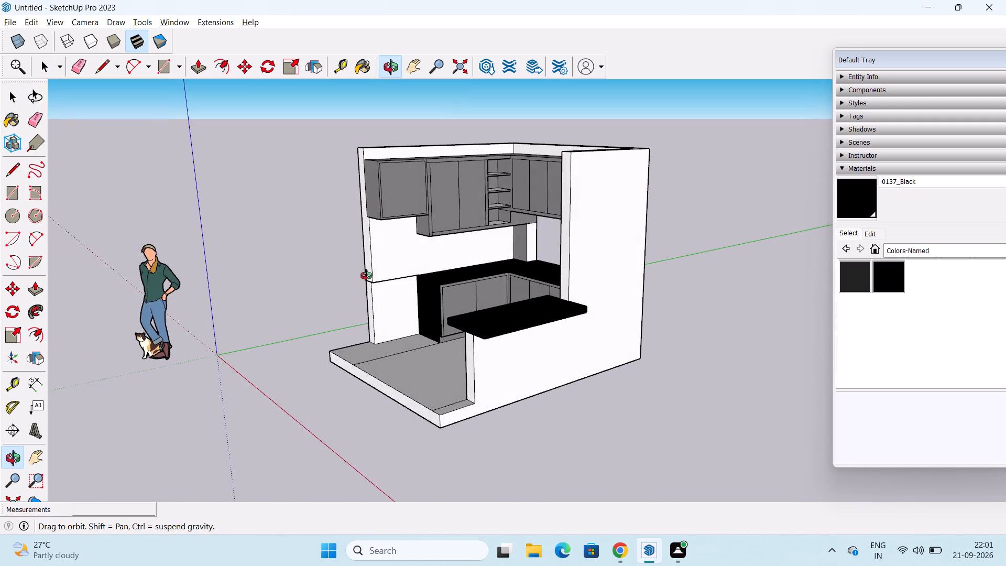
{"action": "middle_click_drag", "start_coordinate": [366, 276], "coordinate": [460, 302]}
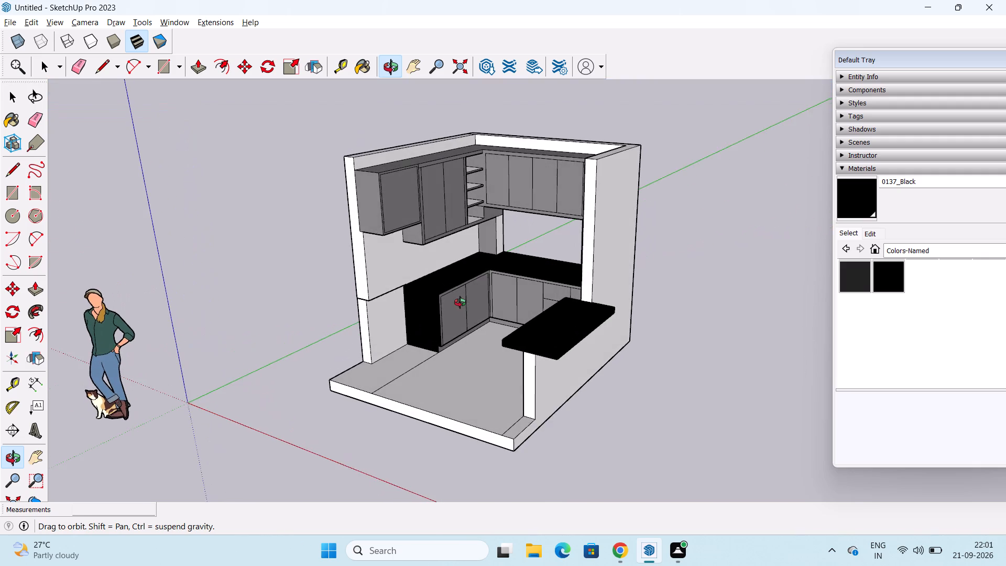
{"action": "middle_click_drag", "start_coordinate": [460, 302], "coordinate": [462, 298]}
Paint both side reveals of the window opening with 0133_Gray from the Colors-Named materials.
{"action": "scroll", "coordinate": [591, 267], "scroll_direction": "up", "scroll_amount": 2}
{"action": "scroll", "coordinate": [901, 279], "scroll_direction": "up", "scroll_amount": 2}
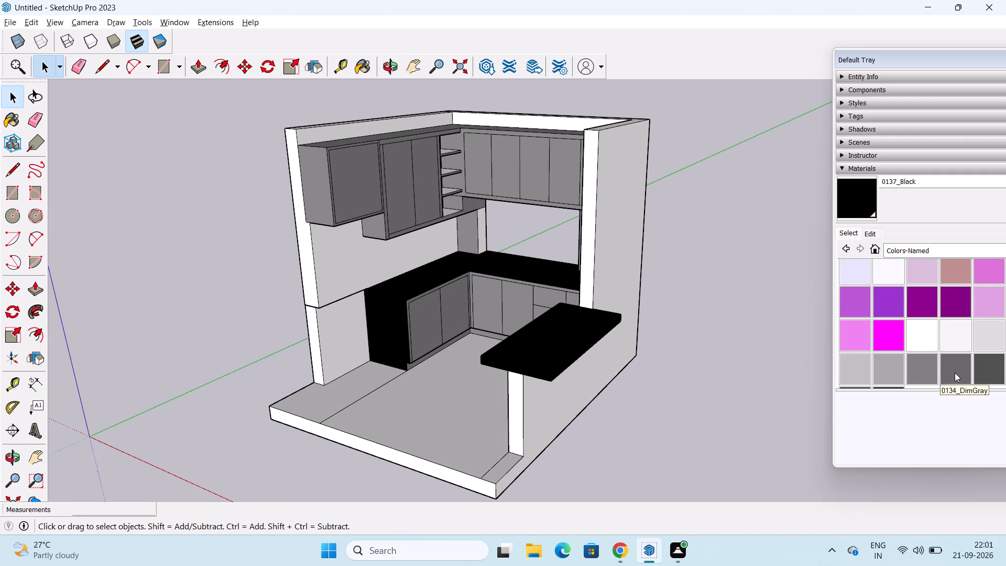
{"action": "left_click", "coordinate": [920, 372]}
{"action": "scroll", "coordinate": [528, 231], "scroll_direction": "up", "scroll_amount": 2}
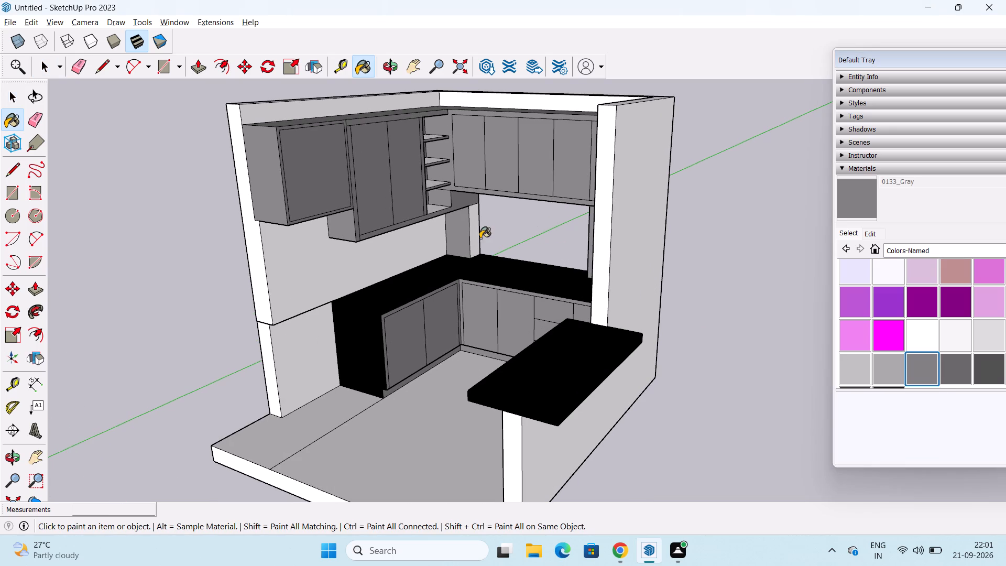
{"action": "middle_click_drag", "start_coordinate": [483, 237], "coordinate": [399, 243]}
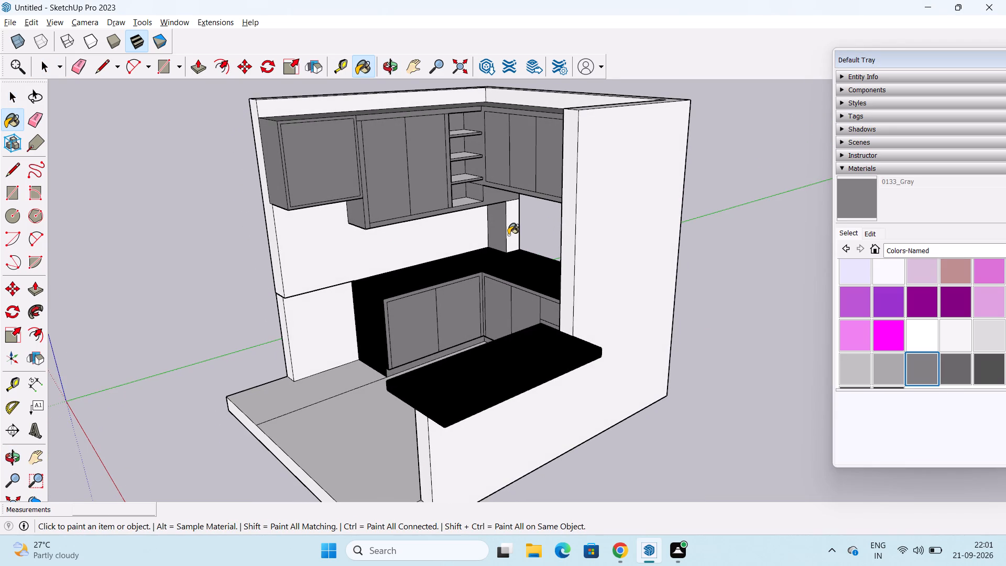
{"action": "left_click", "coordinate": [508, 235]}
{"action": "middle_click_drag", "start_coordinate": [508, 238], "coordinate": [850, 225]}
{"action": "scroll", "coordinate": [550, 238], "scroll_direction": "up", "scroll_amount": 1}
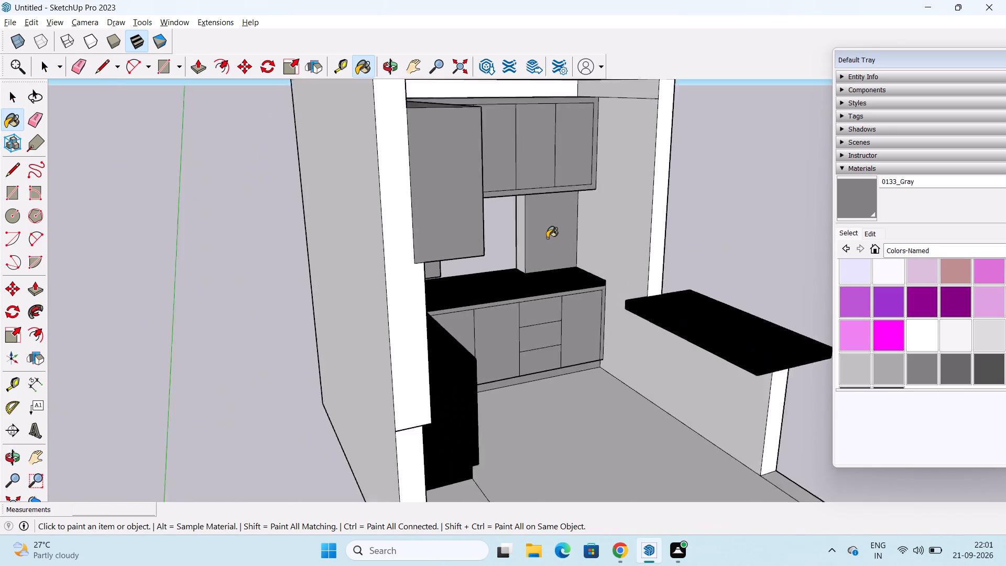
{"action": "scroll", "coordinate": [547, 238], "scroll_direction": "up", "scroll_amount": 4}
{"action": "left_click", "coordinate": [506, 232]}
{"action": "scroll", "coordinate": [521, 229], "scroll_direction": "down", "scroll_amount": 3}
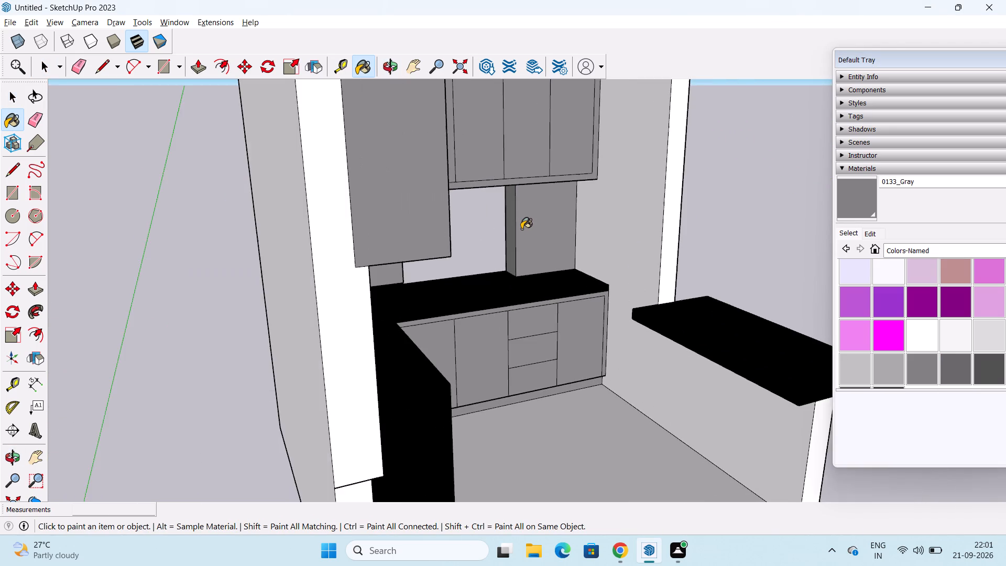
Inspect the painted window opening, units and counter from inside, from below and around the whole kitchen.
{"action": "middle_click_drag", "start_coordinate": [521, 229], "coordinate": [450, 227]}
{"action": "middle_click_drag", "start_coordinate": [450, 205], "coordinate": [478, 117]}
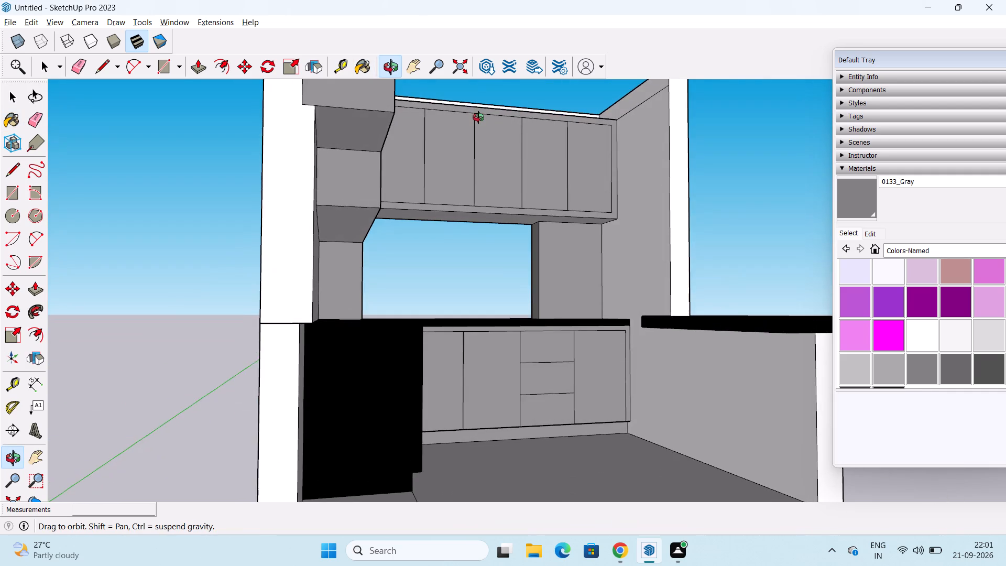
{"action": "middle_click_drag", "start_coordinate": [478, 117], "coordinate": [349, 108]}
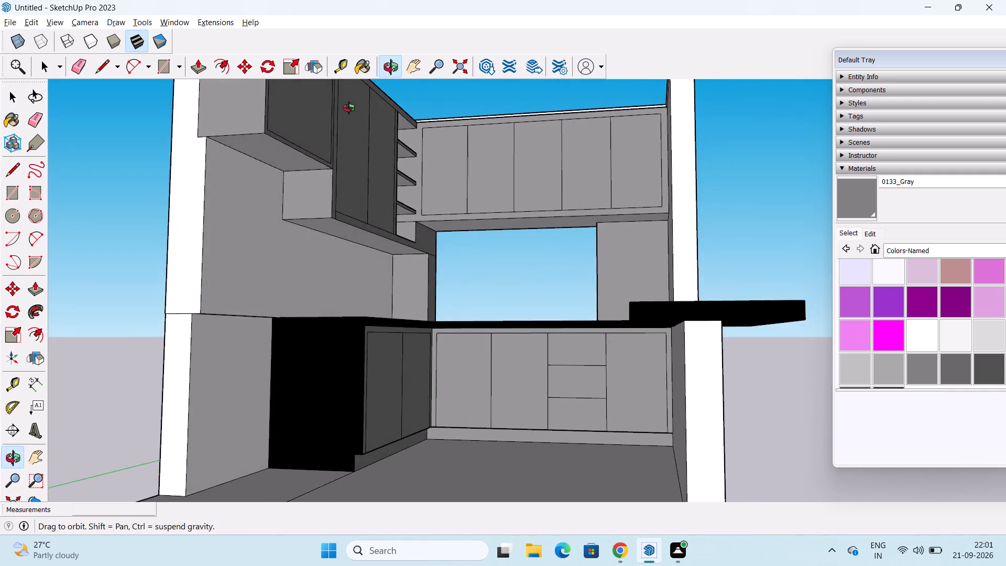
{"action": "middle_click_drag", "start_coordinate": [349, 108], "coordinate": [409, 147]}
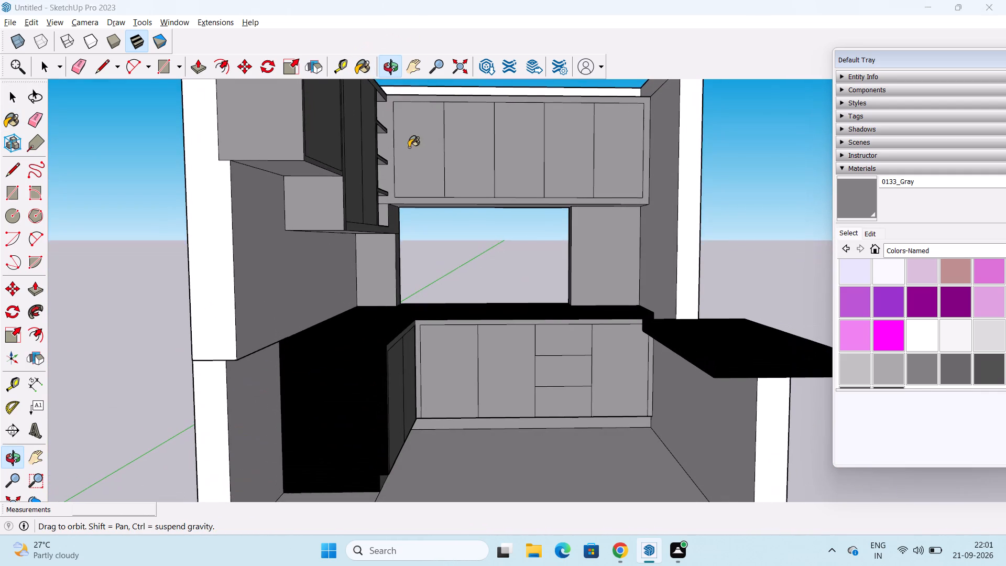
{"action": "scroll", "coordinate": [444, 297], "scroll_direction": "up", "scroll_amount": 3}
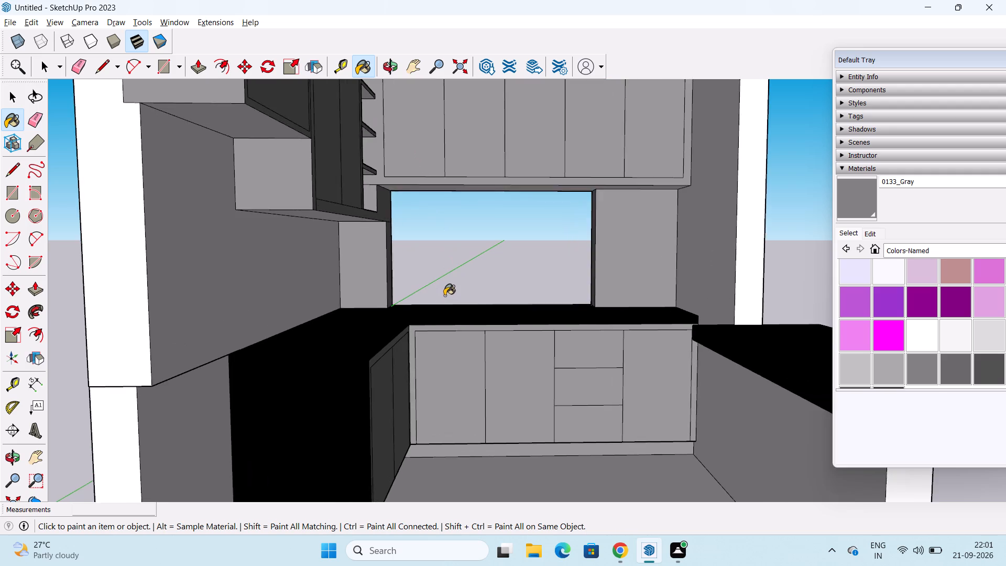
{"action": "scroll", "coordinate": [446, 294], "scroll_direction": "down", "scroll_amount": 5}
{"action": "middle_click_drag", "start_coordinate": [448, 284], "coordinate": [369, 207]}
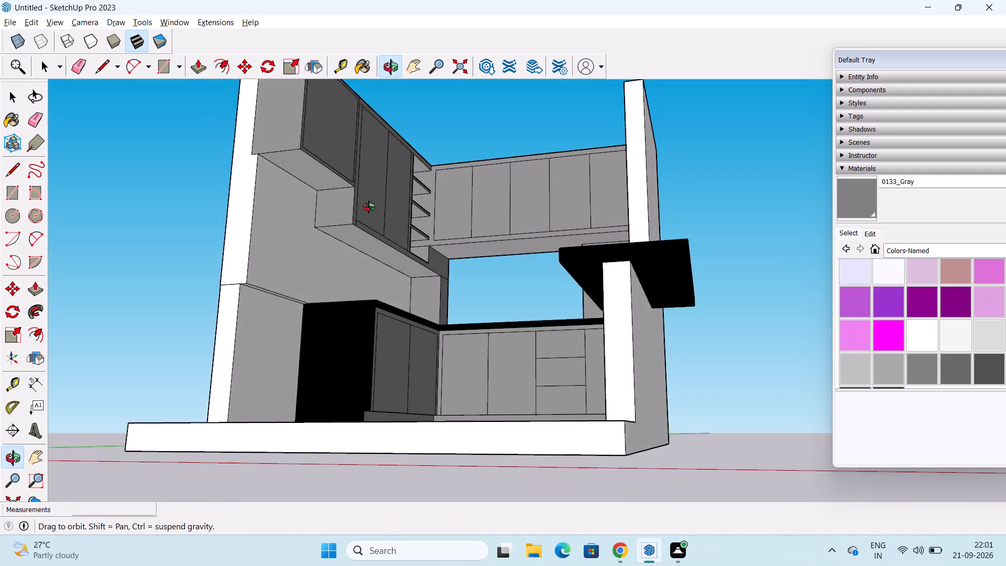
{"action": "middle_click_drag", "start_coordinate": [369, 207], "coordinate": [331, 286]}
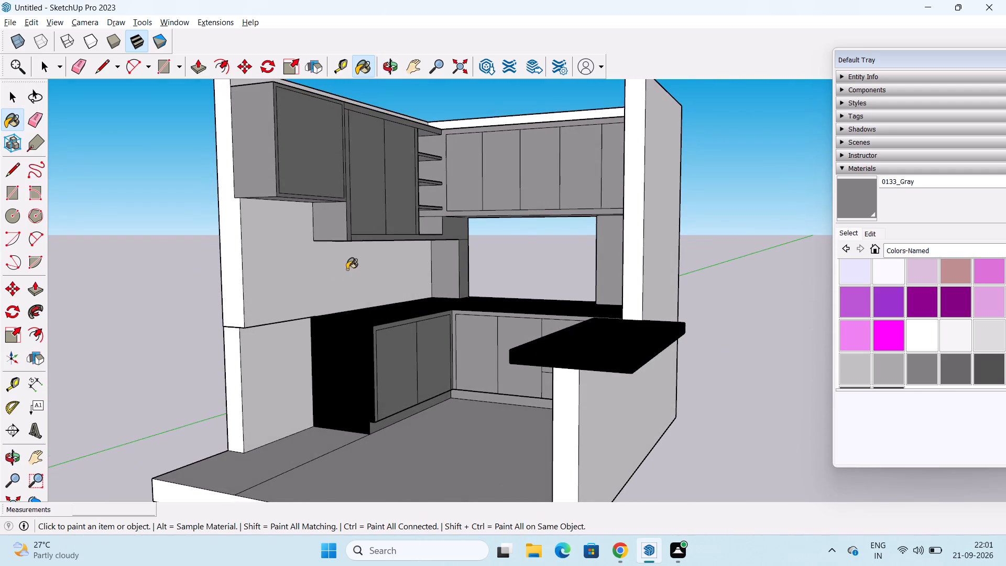
{"action": "scroll", "coordinate": [347, 269], "scroll_direction": "down", "scroll_amount": 2}
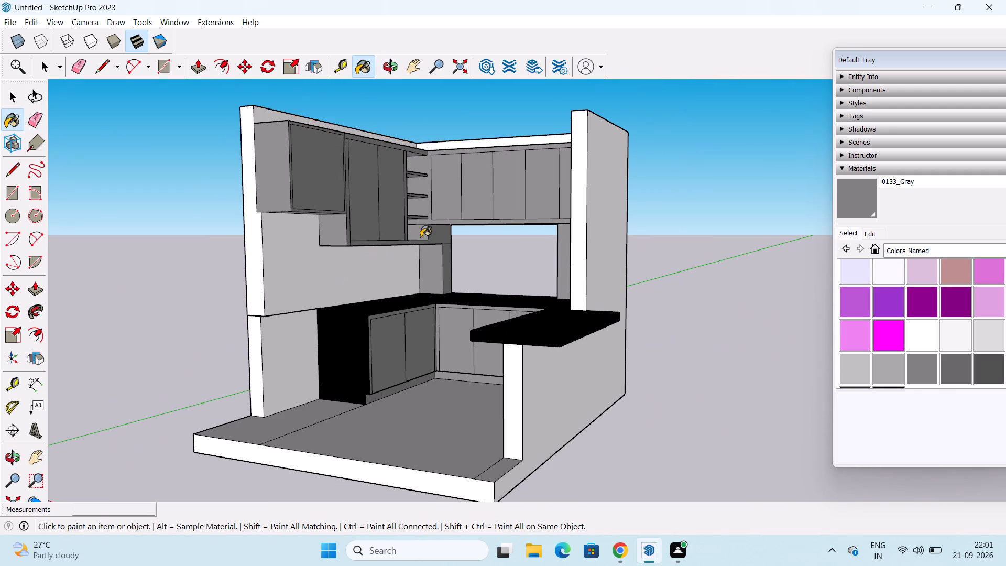
{"action": "middle_click_drag", "start_coordinate": [434, 253], "coordinate": [519, 270]}
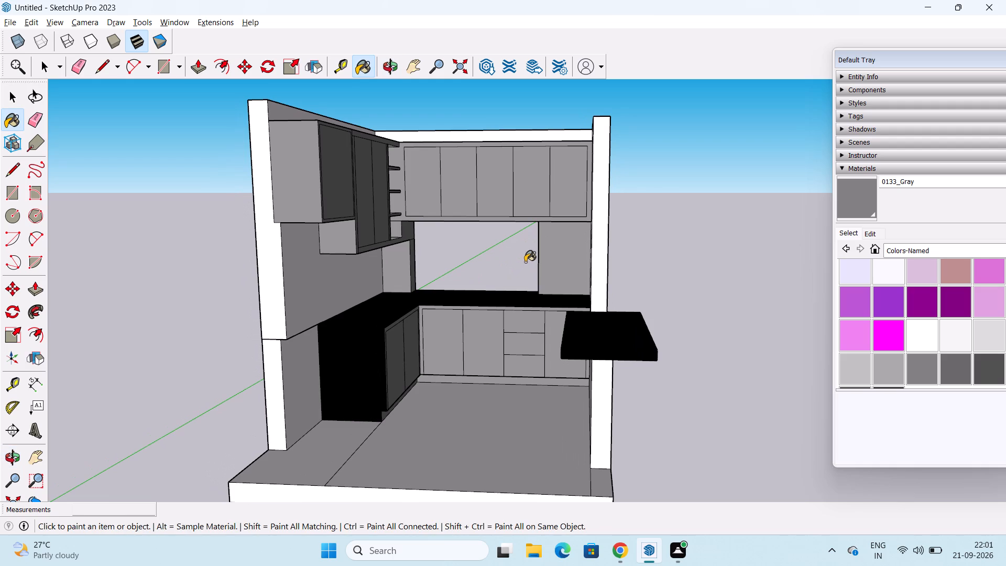
{"action": "scroll", "coordinate": [526, 255], "scroll_direction": "down", "scroll_amount": 2}
{"action": "middle_click_drag", "start_coordinate": [526, 255], "coordinate": [390, 270]}
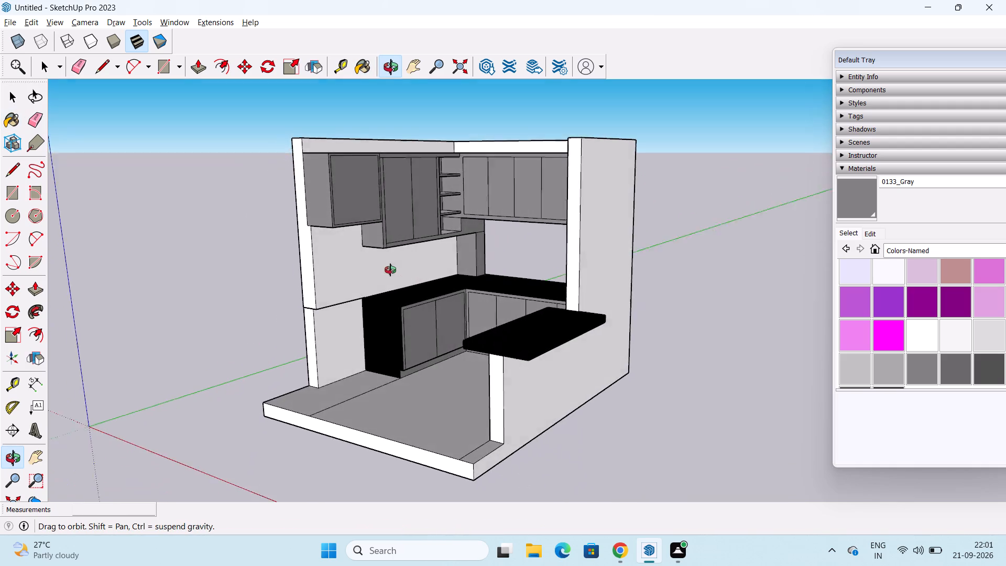
{"action": "middle_click_drag", "start_coordinate": [390, 270], "coordinate": [480, 263]}
{"action": "scroll", "coordinate": [480, 263], "scroll_direction": "down", "scroll_amount": 1}
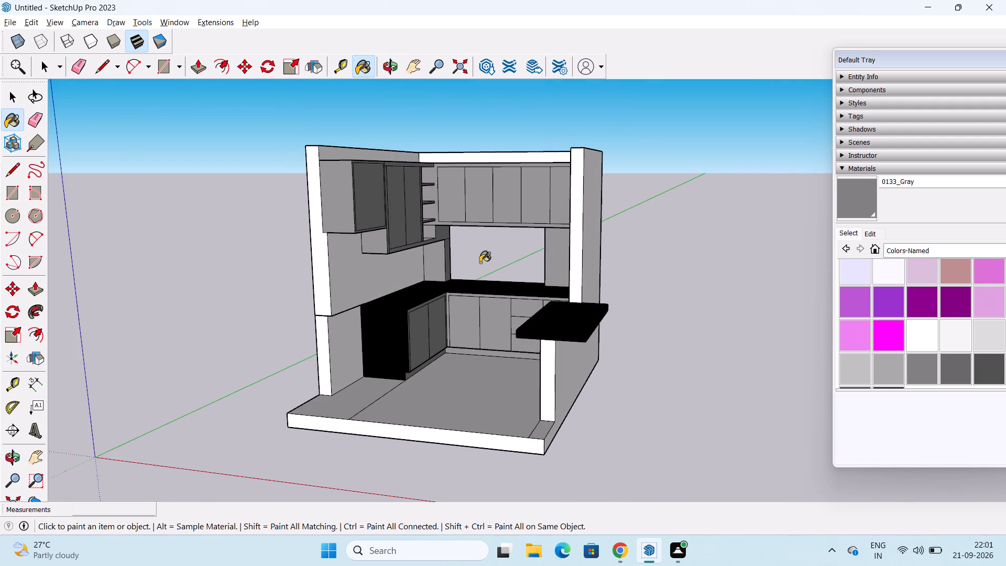
{"action": "middle_click_drag", "start_coordinate": [479, 263], "coordinate": [421, 312]}
{"action": "key", "text": "space"}
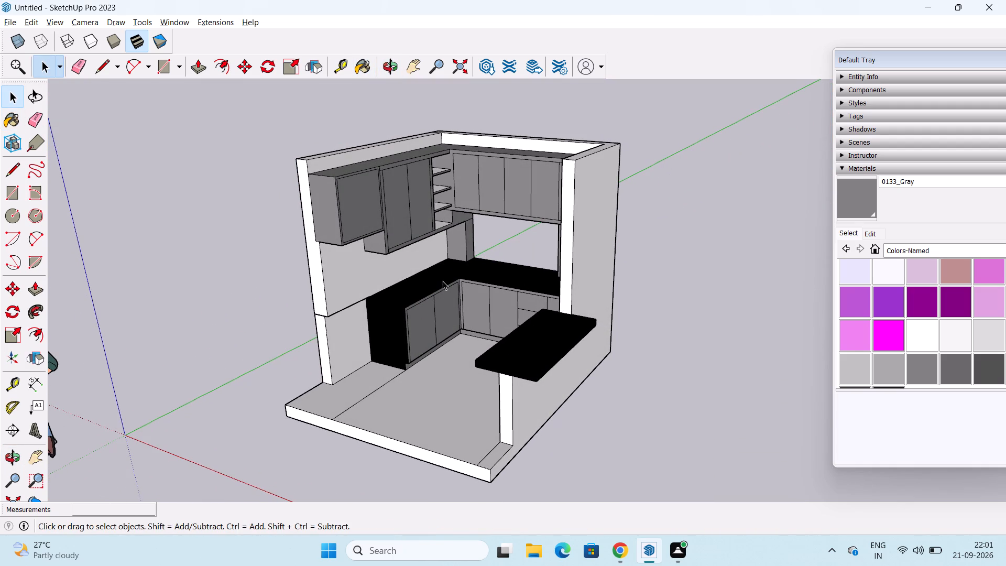
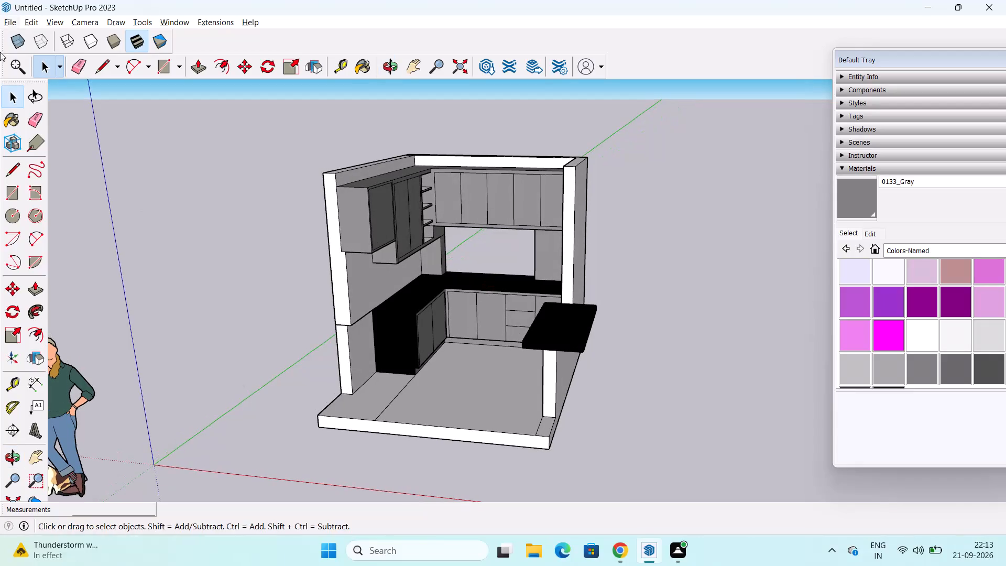
Import Component_21 from Downloads and place the three-panel window frame beside the kitchen's outer wall.
{"action": "left_click", "coordinate": [14, 20]}
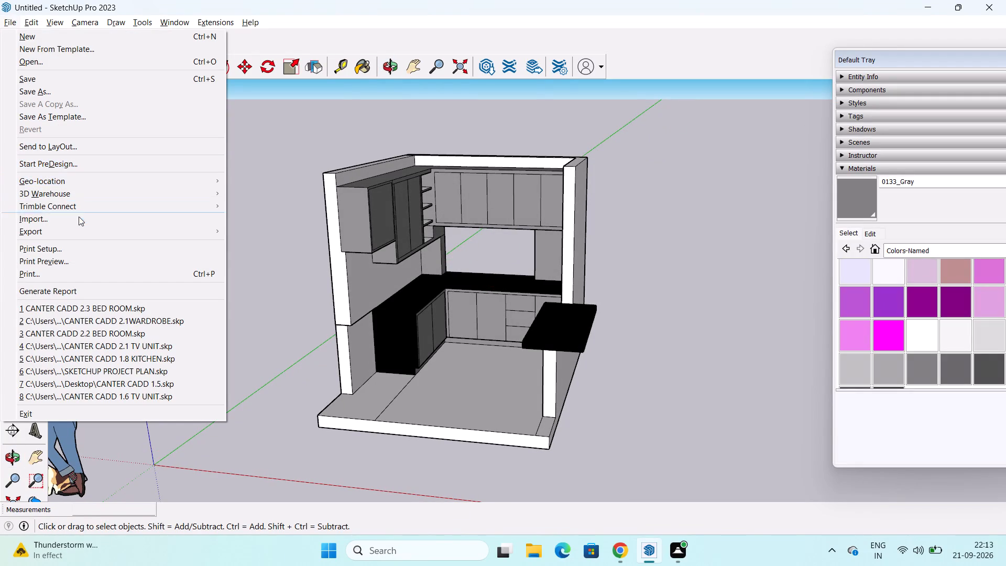
{"action": "left_click", "coordinate": [79, 217]}
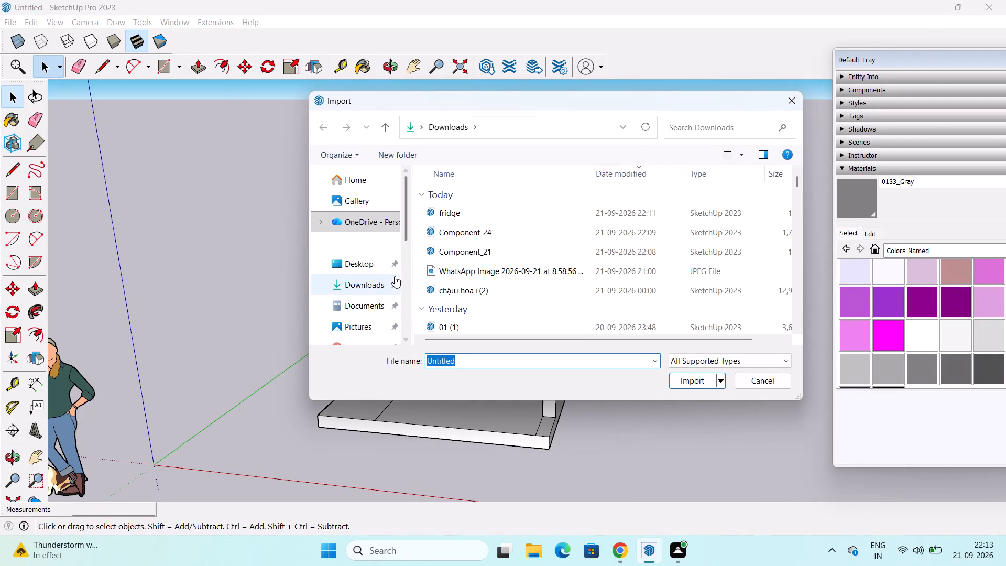
{"action": "left_click", "coordinate": [380, 282]}
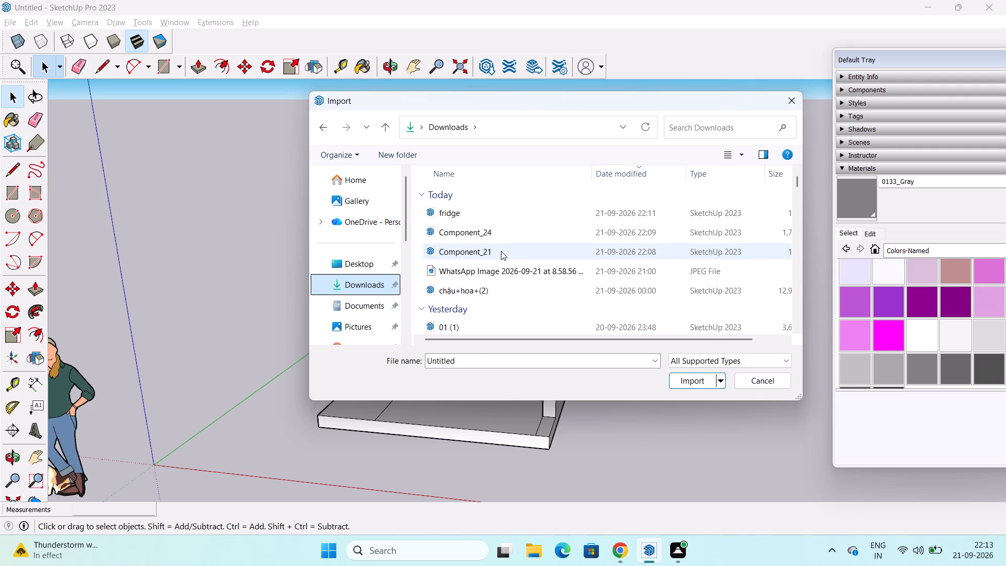
{"action": "left_click", "coordinate": [501, 251]}
{"action": "left_click", "coordinate": [687, 380]}
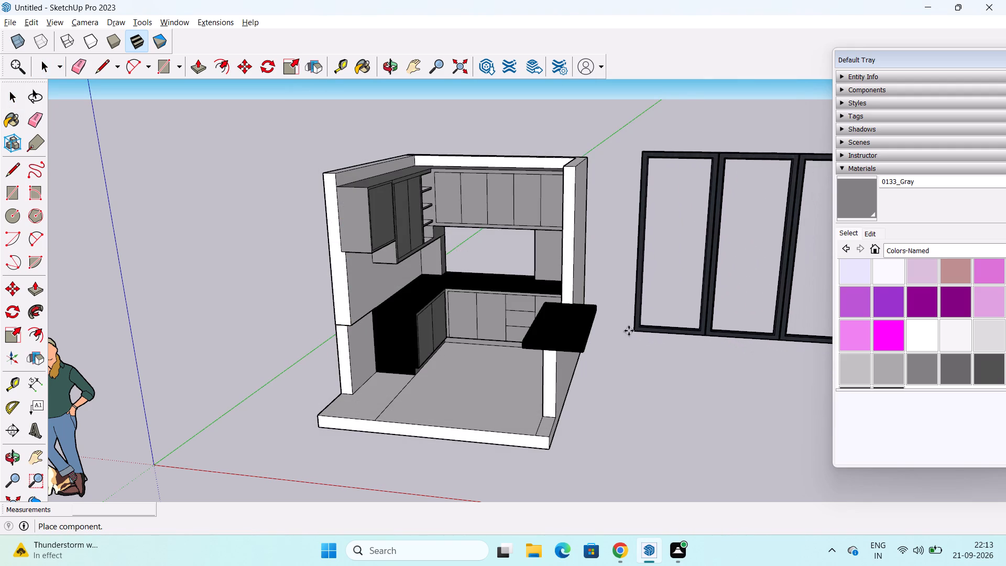
{"action": "left_click", "coordinate": [608, 312]}
Scale the imported window frame down in height along the blue axis, first to about 0.86 and again to a lower height.
{"action": "scroll", "coordinate": [652, 312], "scroll_direction": "down", "scroll_amount": 1}
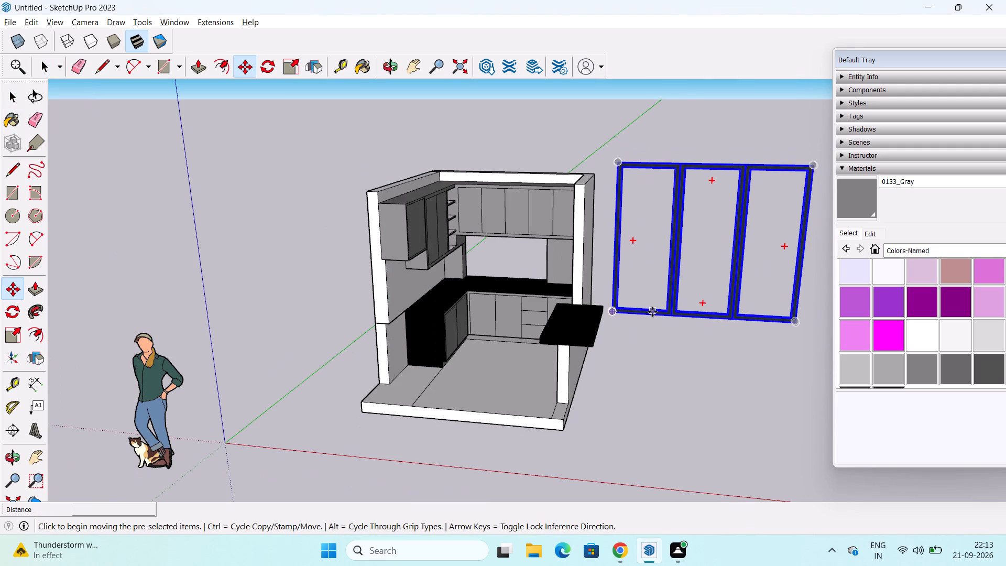
{"action": "left_click", "coordinate": [13, 336]}
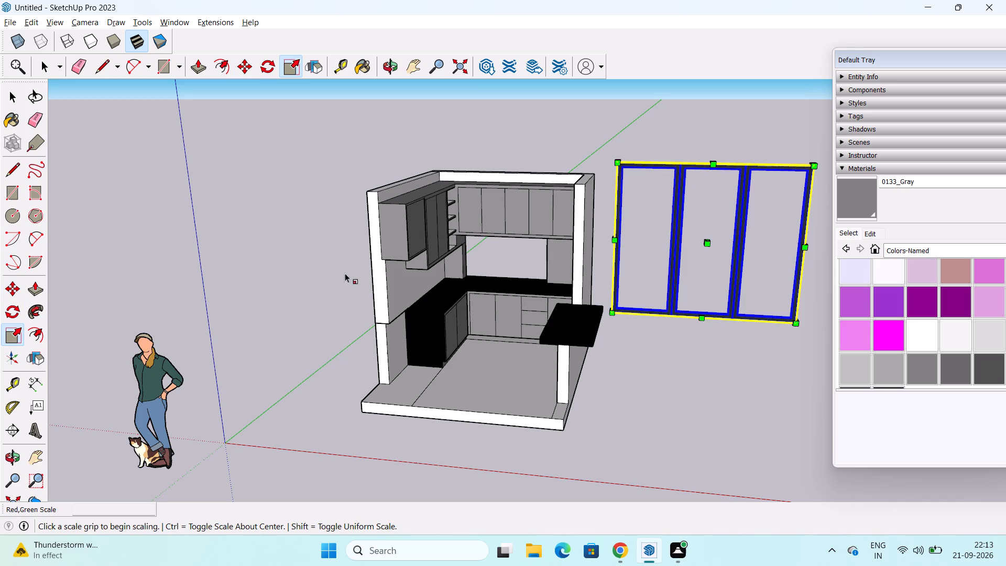
{"action": "middle_click_drag", "start_coordinate": [711, 157], "coordinate": [731, 276]}
{"action": "scroll", "coordinate": [728, 96], "scroll_direction": "up", "scroll_amount": 2}
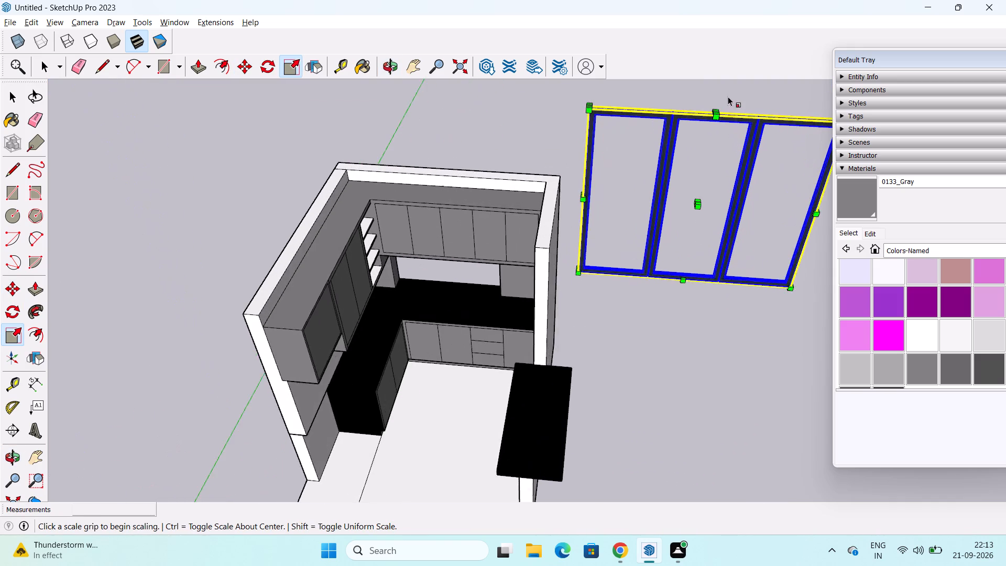
{"action": "scroll", "coordinate": [728, 96], "scroll_direction": "up", "scroll_amount": 8}
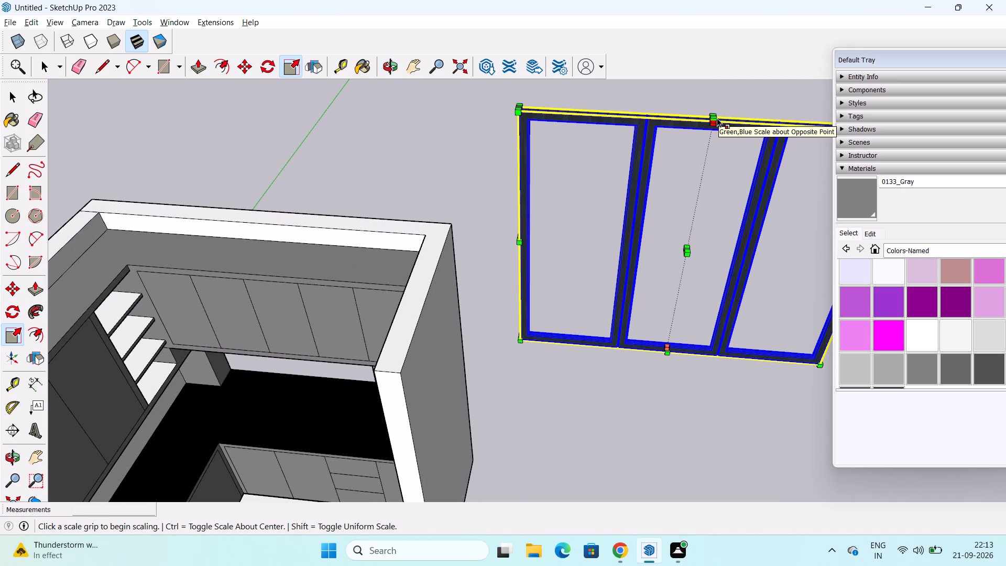
{"action": "scroll", "coordinate": [717, 118], "scroll_direction": "up", "scroll_amount": 6}
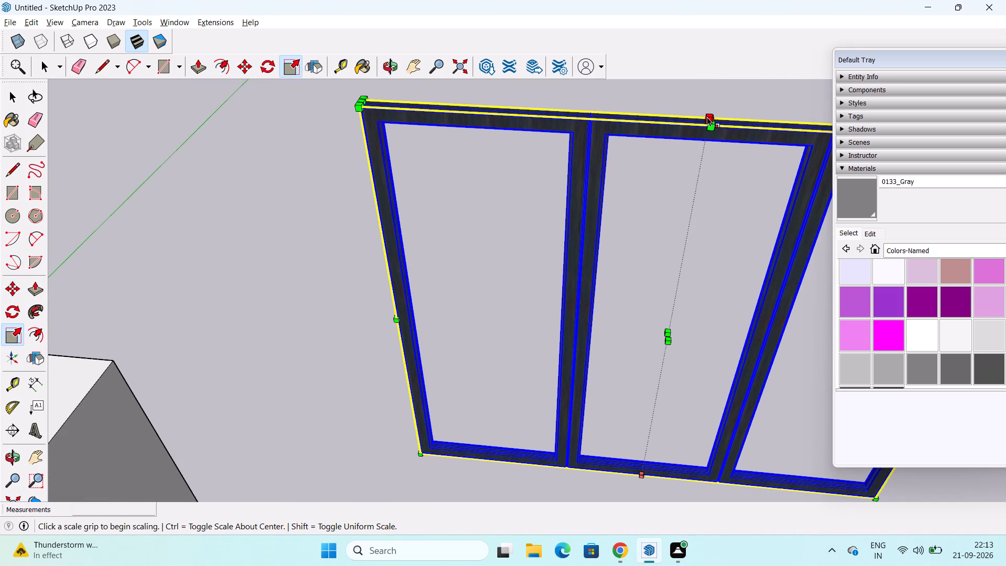
{"action": "scroll", "coordinate": [707, 117], "scroll_direction": "up", "scroll_amount": 6}
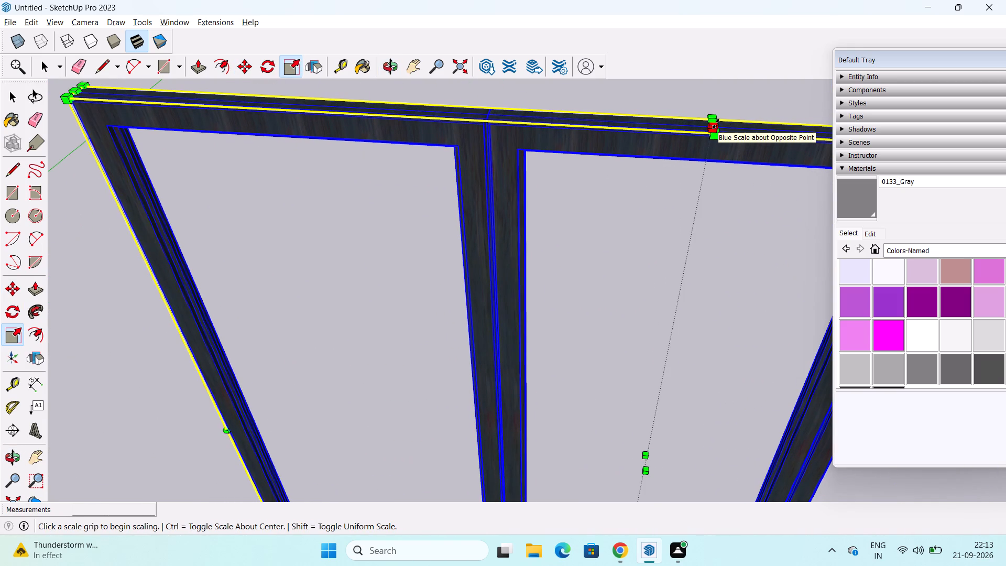
{"action": "scroll", "coordinate": [715, 122], "scroll_direction": "up", "scroll_amount": 5}
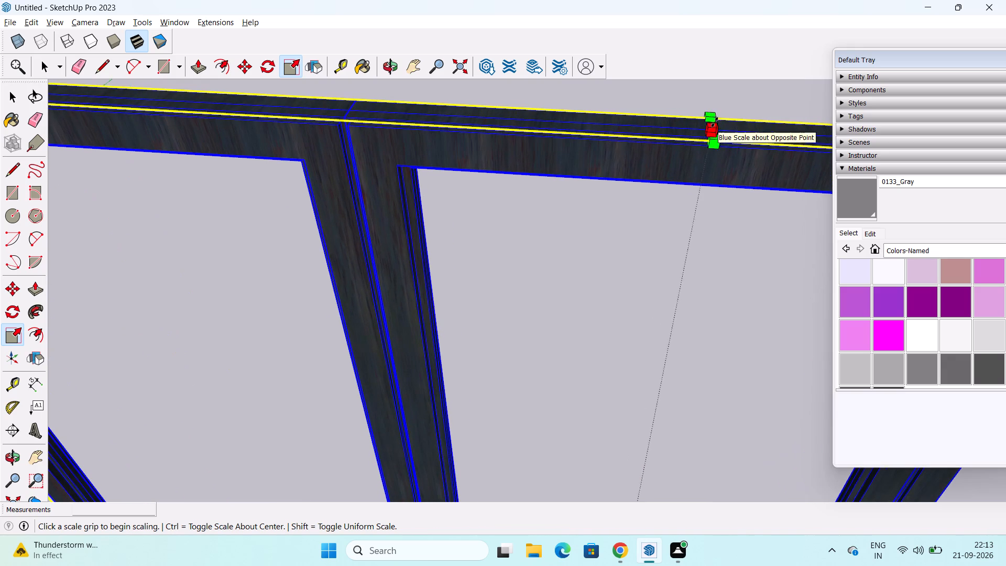
{"action": "left_click_drag", "start_coordinate": [713, 126], "coordinate": [713, 149]}
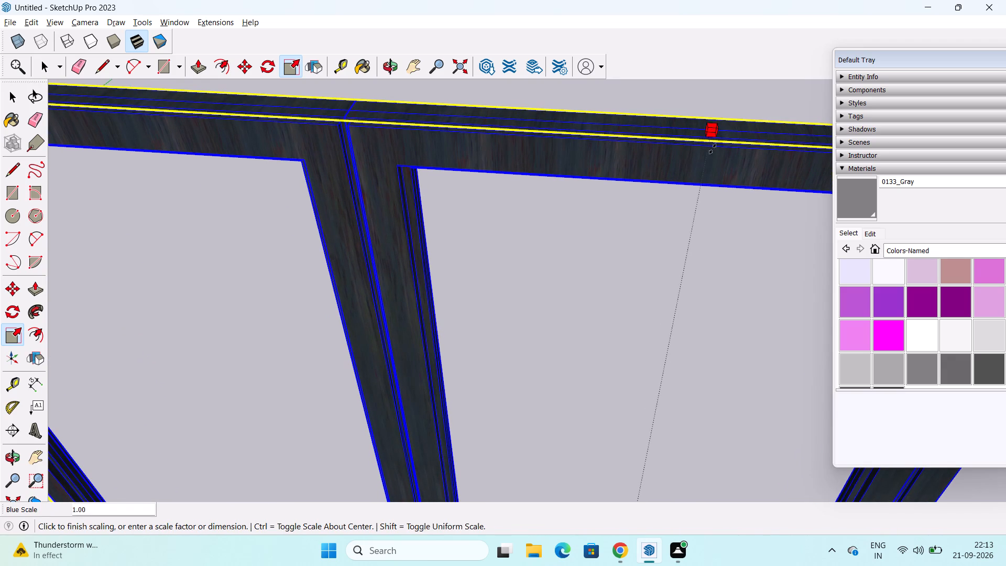
{"action": "left_click_drag", "start_coordinate": [713, 149], "coordinate": [688, 327]}
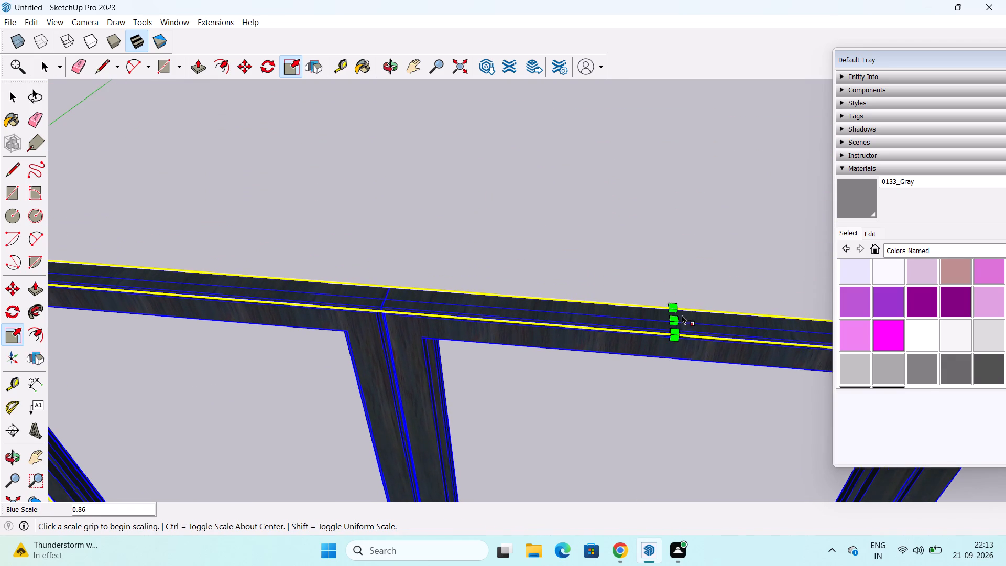
{"action": "scroll", "coordinate": [682, 315], "scroll_direction": "down", "scroll_amount": 16}
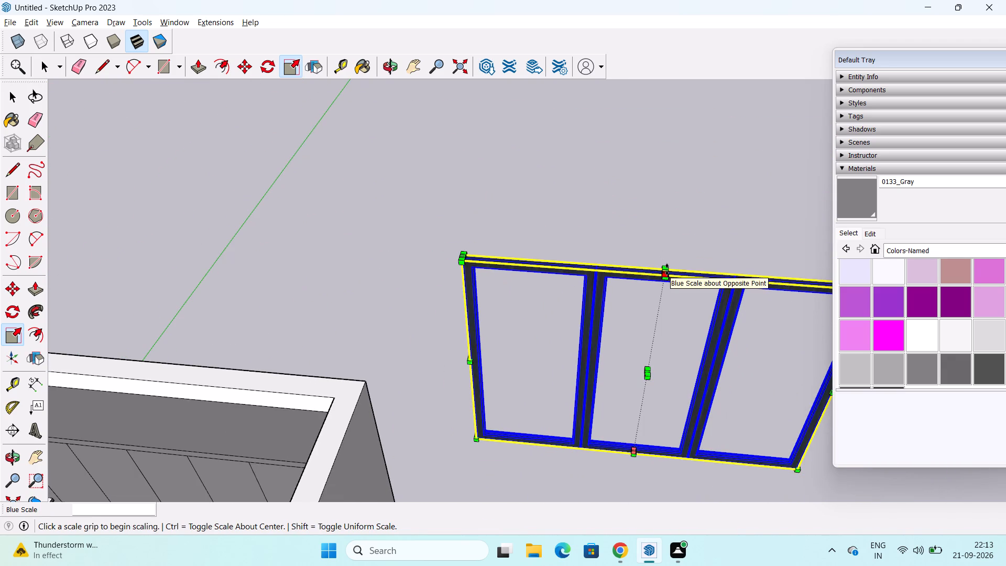
{"action": "left_click_drag", "start_coordinate": [667, 269], "coordinate": [664, 342]}
{"action": "scroll", "coordinate": [661, 337], "scroll_direction": "down", "scroll_amount": 5}
{"action": "middle_click_drag", "start_coordinate": [638, 379], "coordinate": [631, 225]}
{"action": "middle_click_drag", "start_coordinate": [631, 379], "coordinate": [596, 226], "text": "shift"}
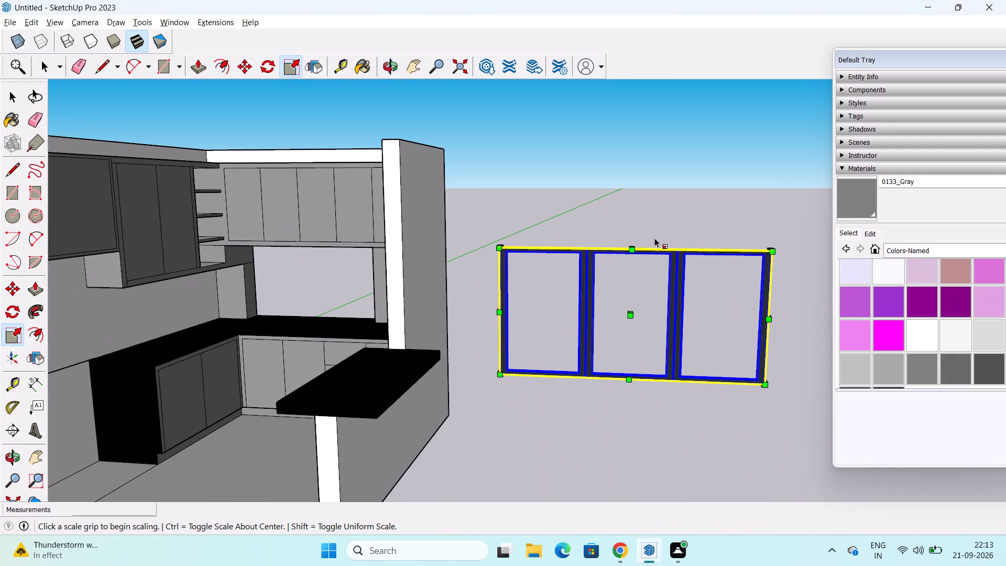
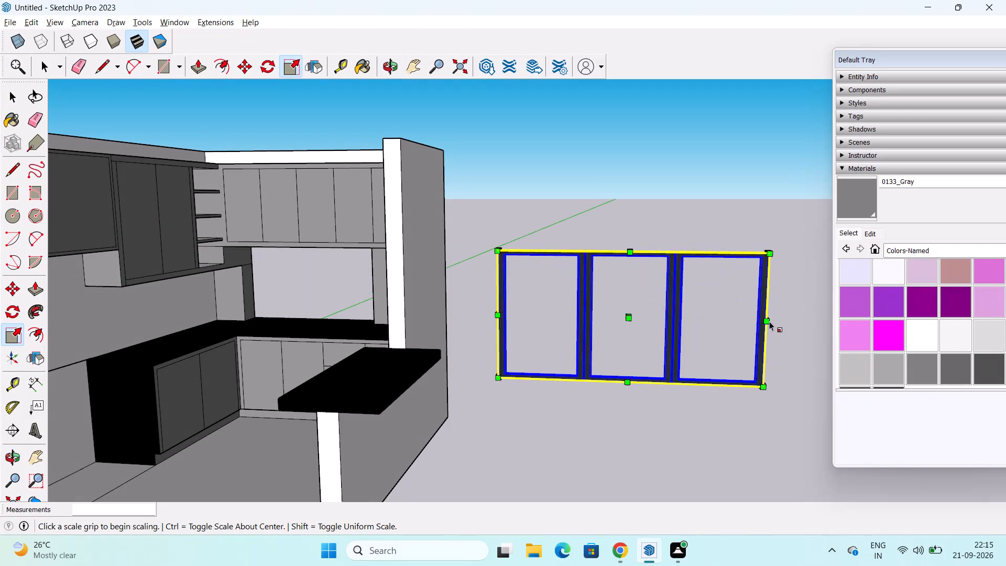
Scale the window frame by 0.86 along red and 10.00 along green, and reduce its depth by 0.22 along green.
{"action": "left_click_drag", "start_coordinate": [766, 322], "coordinate": [736, 330]}
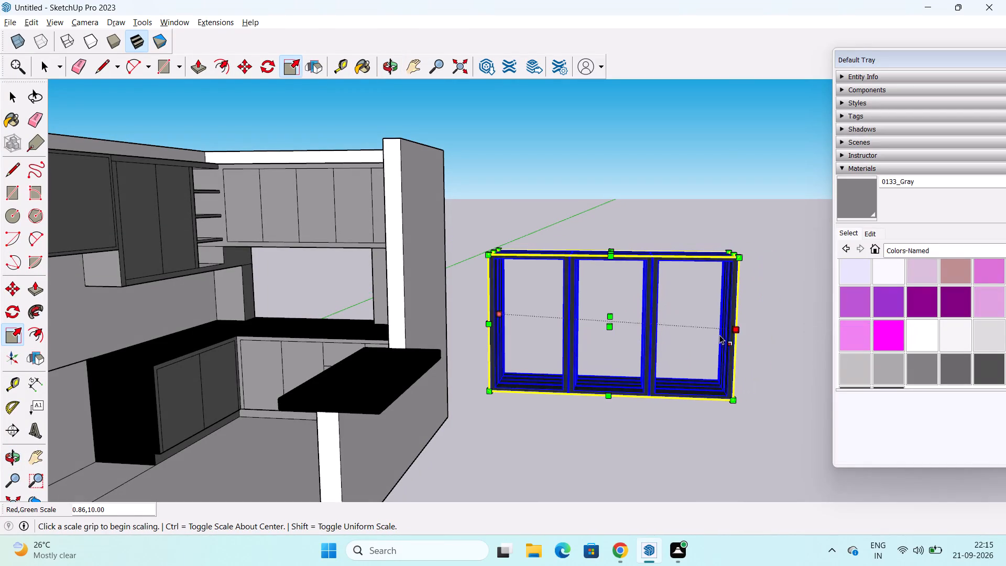
{"action": "left_click_drag", "start_coordinate": [614, 329], "coordinate": [615, 323]}
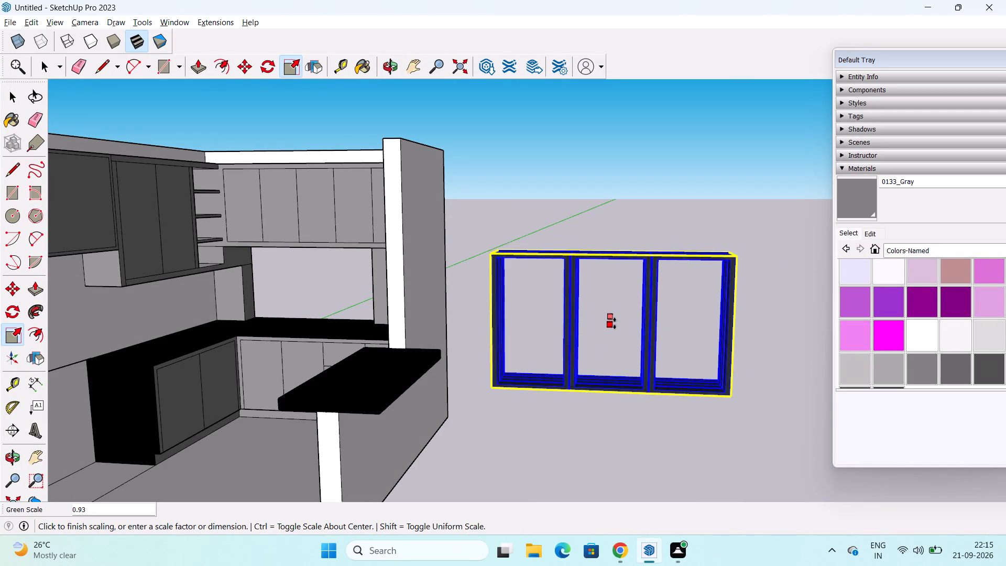
{"action": "left_click_drag", "start_coordinate": [615, 323], "coordinate": [616, 319]}
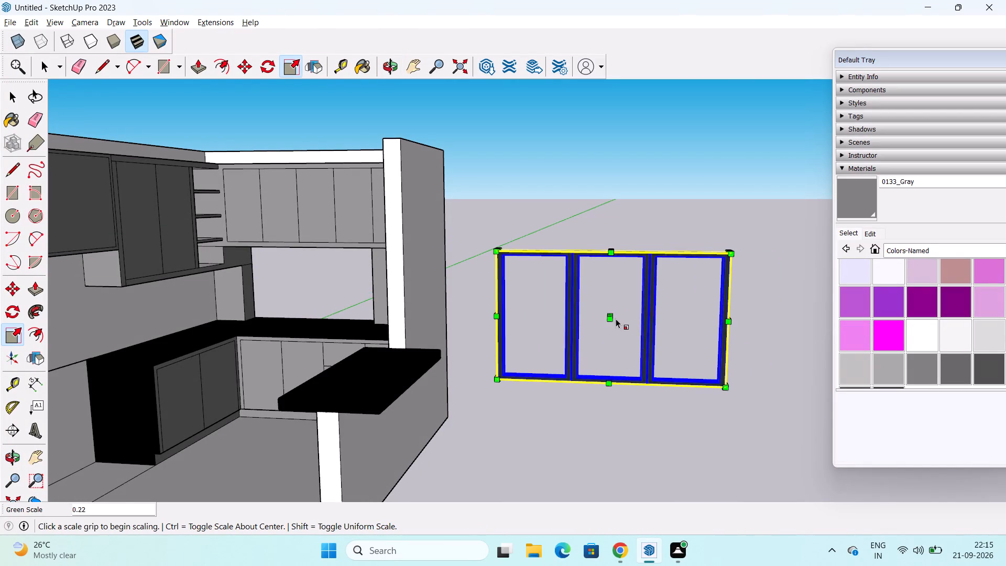
Scale the window frame narrower along the red axis, to slightly under 0.79 of its width.
{"action": "scroll", "coordinate": [614, 320], "scroll_direction": "down", "scroll_amount": 2}
{"action": "middle_click_drag", "start_coordinate": [613, 315], "coordinate": [519, 451]}
{"action": "scroll", "coordinate": [624, 285], "scroll_direction": "up", "scroll_amount": 4}
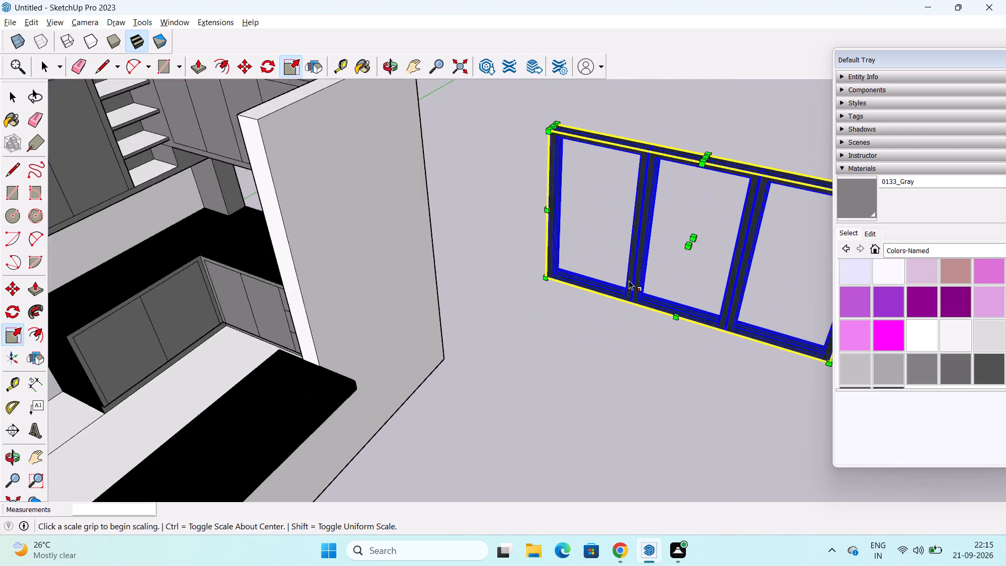
{"action": "scroll", "coordinate": [629, 280], "scroll_direction": "up", "scroll_amount": 5}
{"action": "scroll", "coordinate": [628, 264], "scroll_direction": "down", "scroll_amount": 9}
{"action": "middle_click_drag", "start_coordinate": [661, 296], "coordinate": [660, 297]}
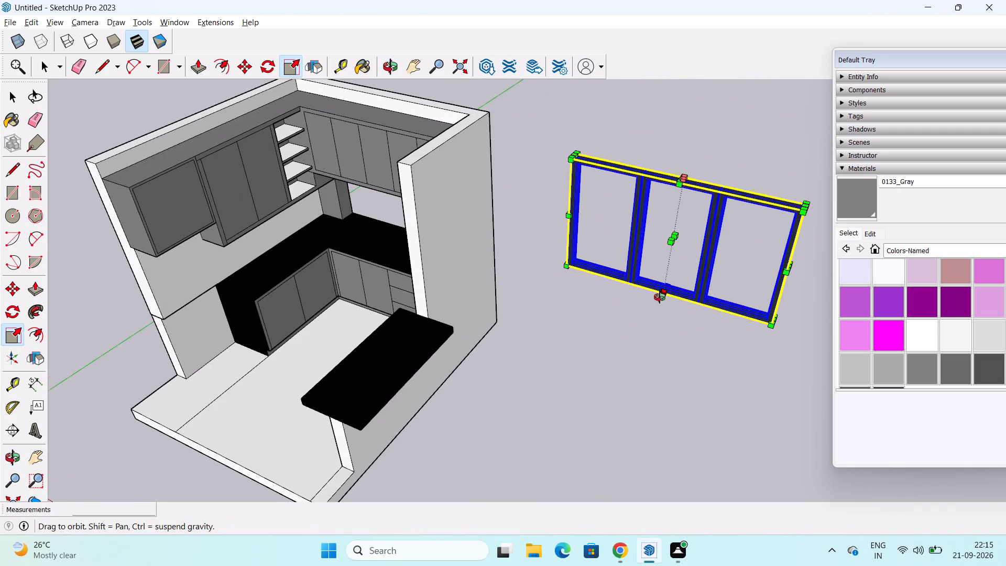
{"action": "middle_click_drag", "start_coordinate": [660, 297], "coordinate": [650, 266]}
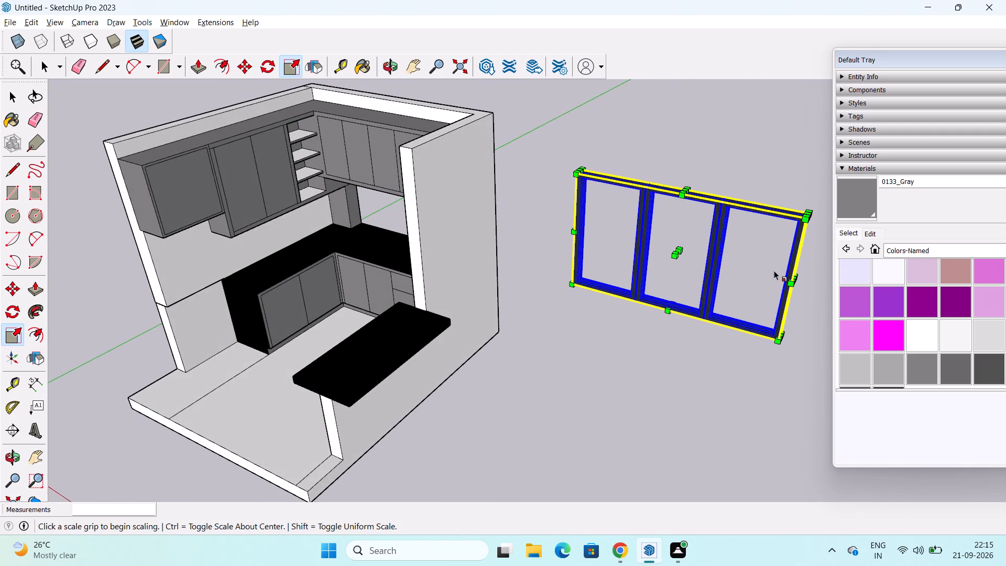
{"action": "middle_click_drag", "start_coordinate": [774, 270], "coordinate": [727, 248]}
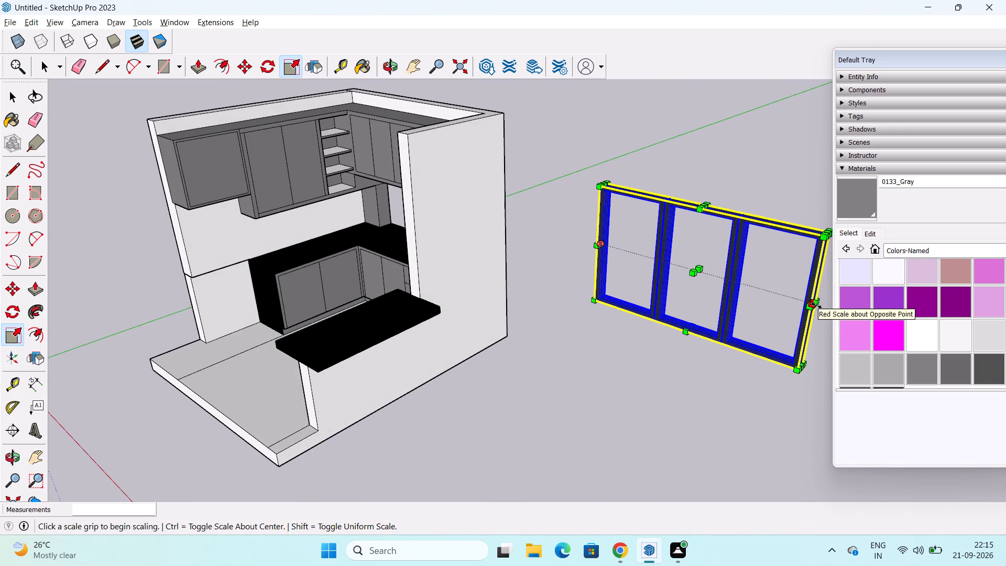
{"action": "left_click_drag", "start_coordinate": [817, 306], "coordinate": [760, 284]}
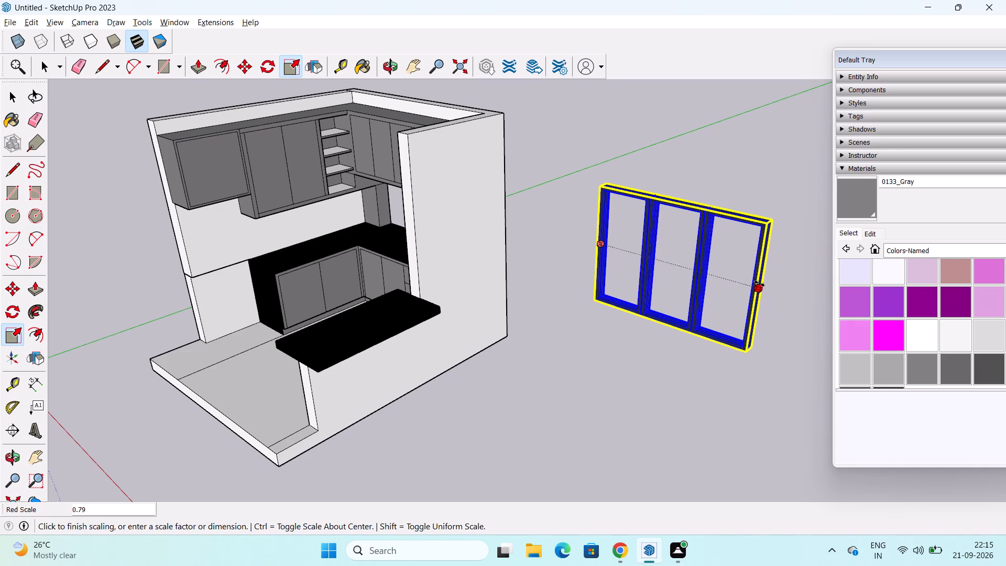
{"action": "left_click_drag", "start_coordinate": [760, 284], "coordinate": [748, 279]}
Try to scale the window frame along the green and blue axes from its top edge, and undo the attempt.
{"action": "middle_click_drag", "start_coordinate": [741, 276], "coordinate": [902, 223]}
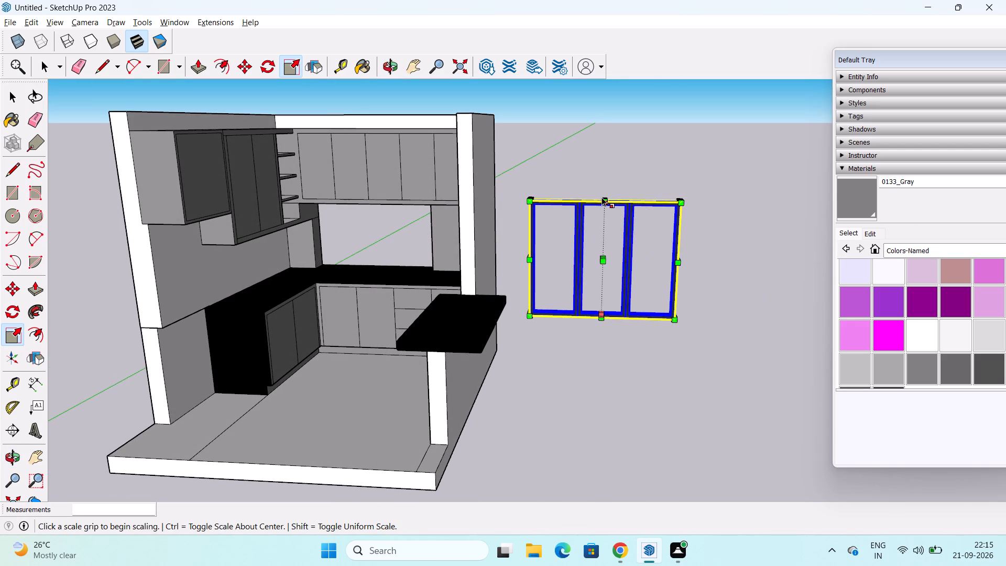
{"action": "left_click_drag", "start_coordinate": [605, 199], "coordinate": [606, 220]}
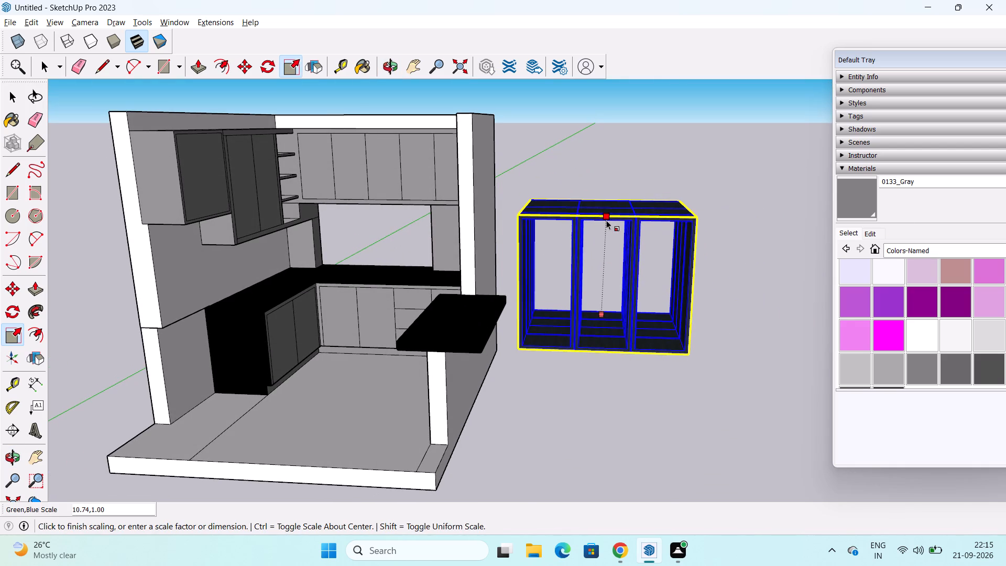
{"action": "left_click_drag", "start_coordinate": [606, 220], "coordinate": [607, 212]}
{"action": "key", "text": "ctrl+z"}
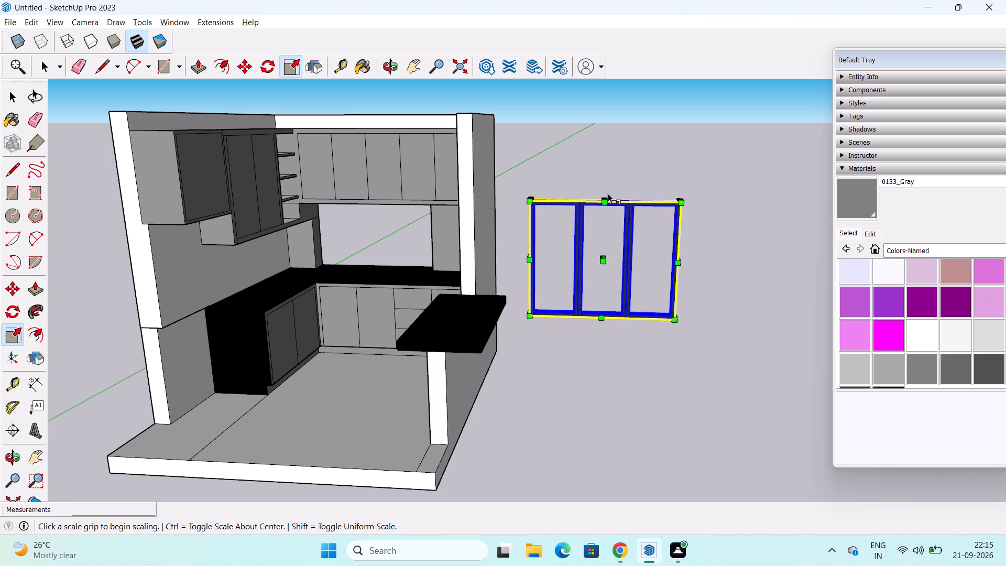
Scale the window frame's height down along the blue axis from its top, to below 0.85.
{"action": "middle_click_drag", "start_coordinate": [608, 193], "coordinate": [603, 284]}
{"action": "scroll", "coordinate": [621, 143], "scroll_direction": "up", "scroll_amount": 2}
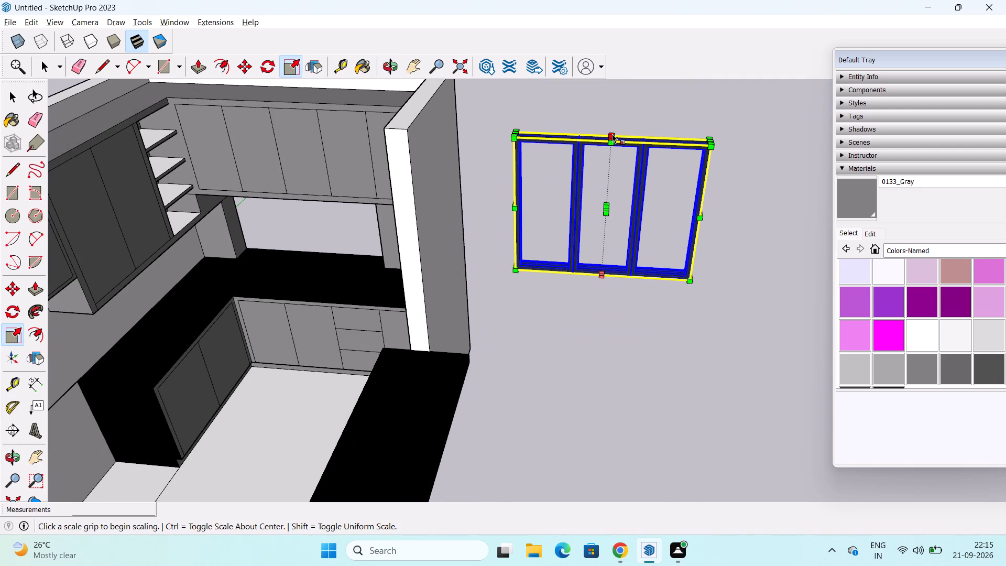
{"action": "left_click_drag", "start_coordinate": [611, 136], "coordinate": [611, 171]}
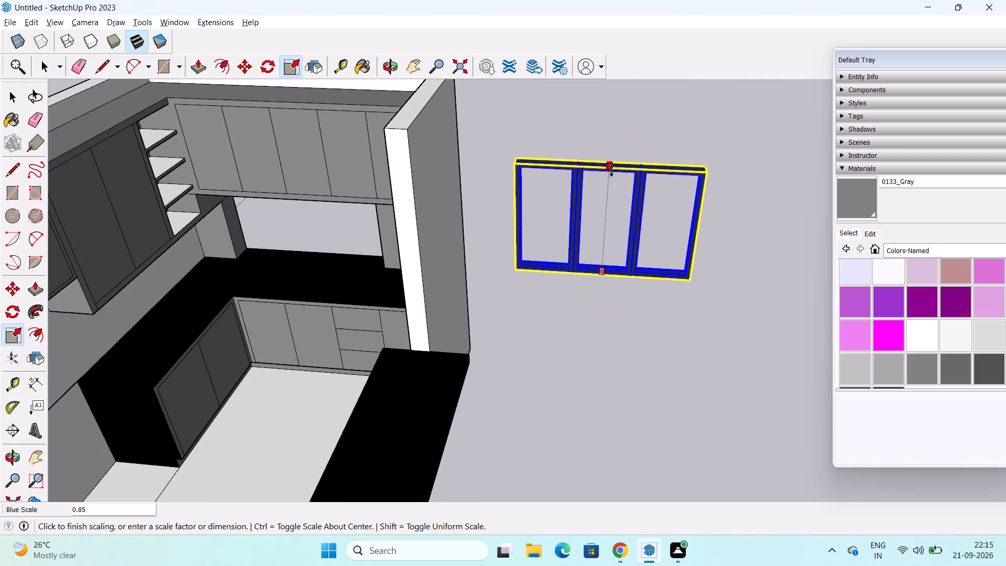
{"action": "left_click_drag", "start_coordinate": [611, 171], "coordinate": [611, 188]}
{"action": "key", "text": "space"}
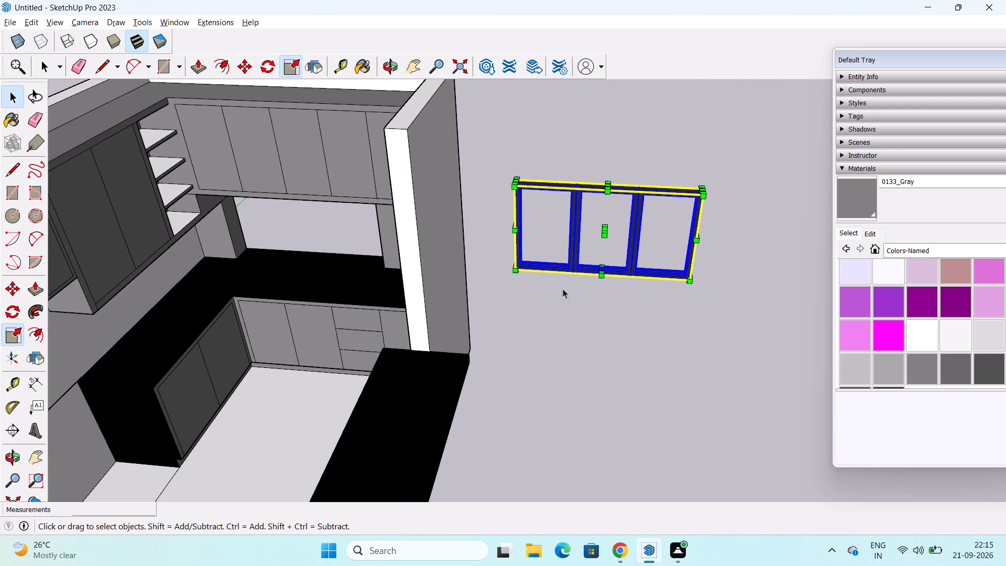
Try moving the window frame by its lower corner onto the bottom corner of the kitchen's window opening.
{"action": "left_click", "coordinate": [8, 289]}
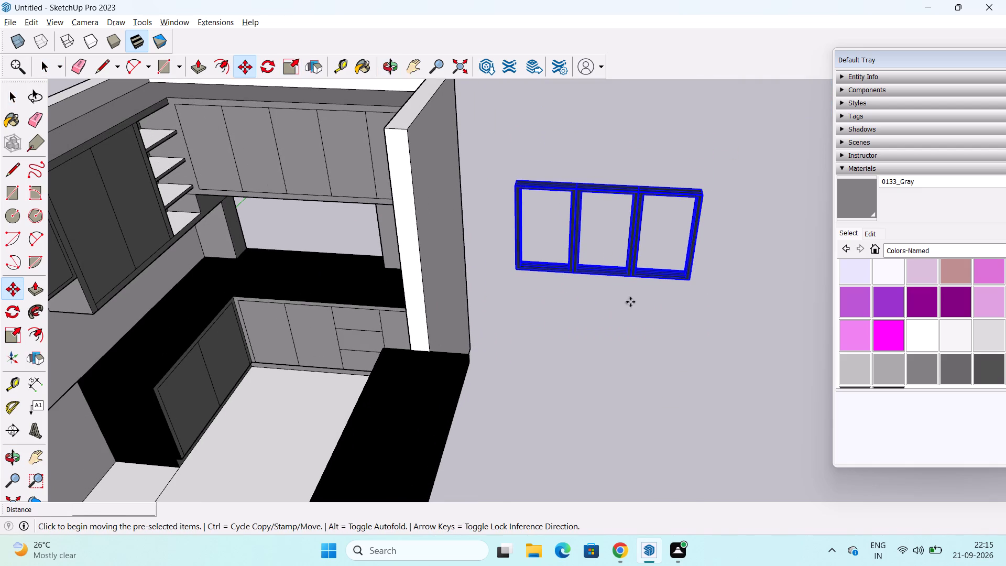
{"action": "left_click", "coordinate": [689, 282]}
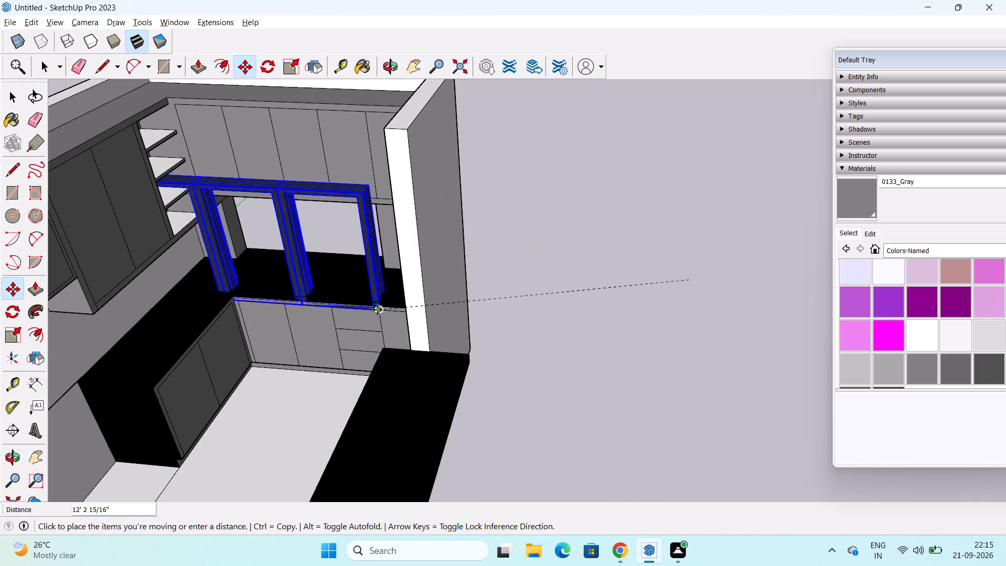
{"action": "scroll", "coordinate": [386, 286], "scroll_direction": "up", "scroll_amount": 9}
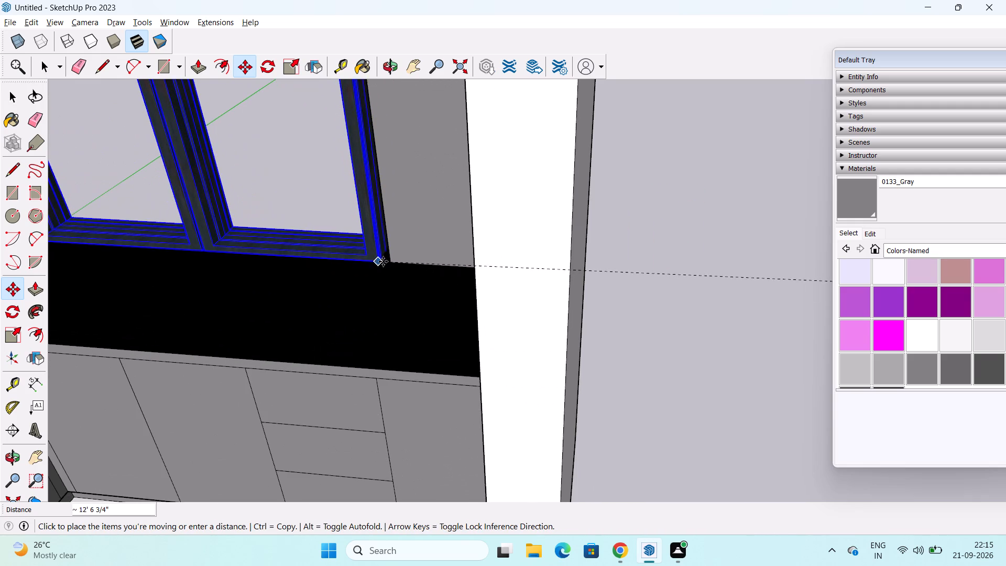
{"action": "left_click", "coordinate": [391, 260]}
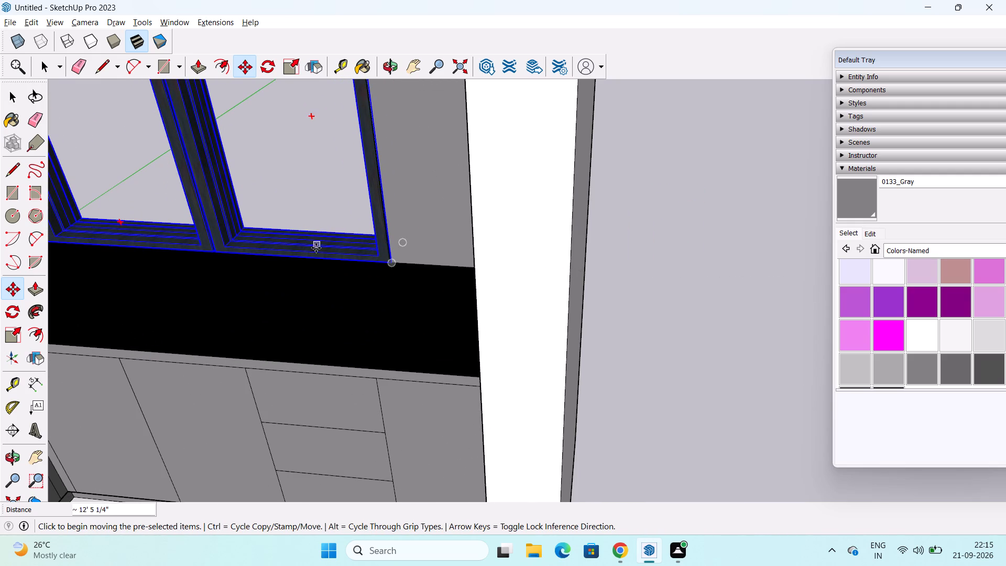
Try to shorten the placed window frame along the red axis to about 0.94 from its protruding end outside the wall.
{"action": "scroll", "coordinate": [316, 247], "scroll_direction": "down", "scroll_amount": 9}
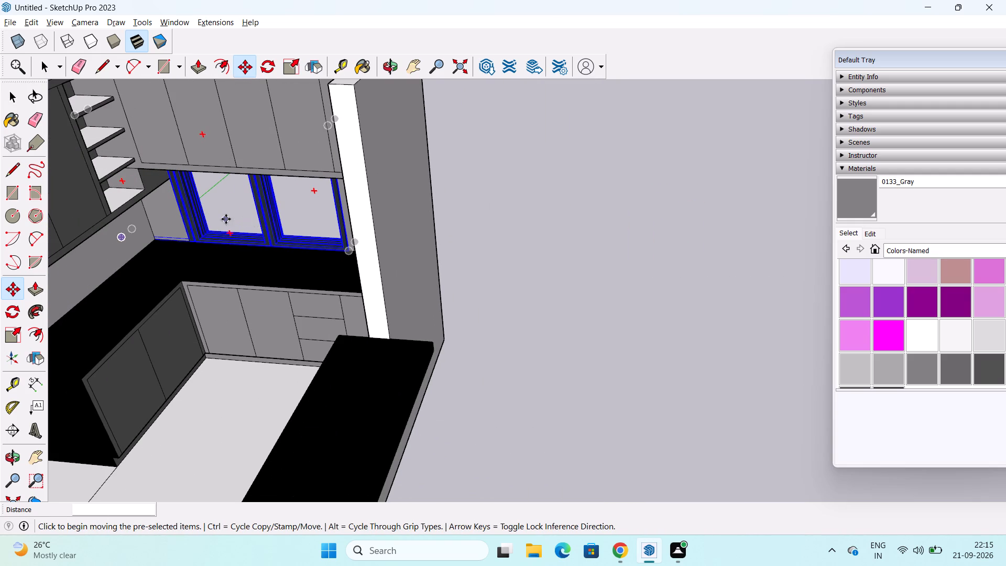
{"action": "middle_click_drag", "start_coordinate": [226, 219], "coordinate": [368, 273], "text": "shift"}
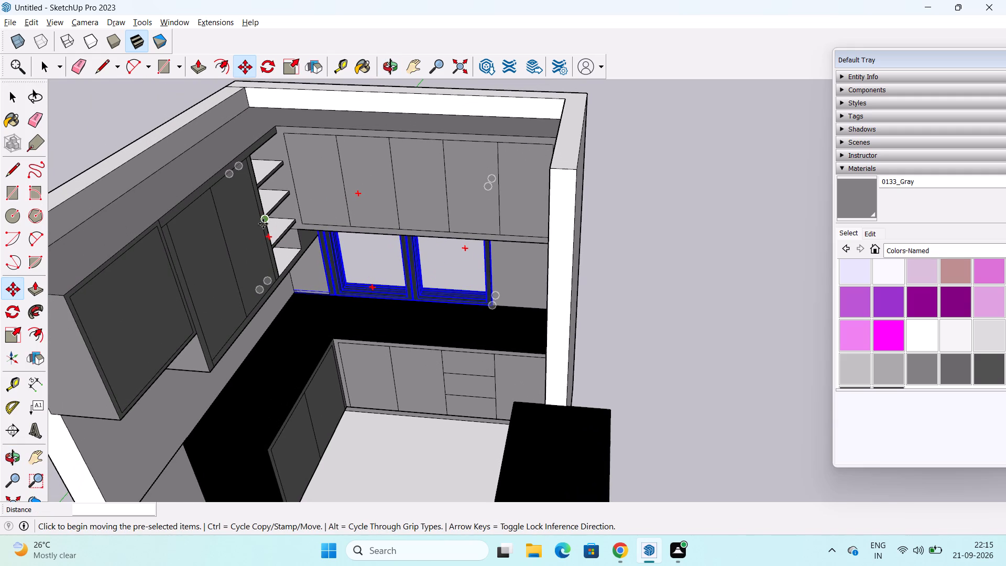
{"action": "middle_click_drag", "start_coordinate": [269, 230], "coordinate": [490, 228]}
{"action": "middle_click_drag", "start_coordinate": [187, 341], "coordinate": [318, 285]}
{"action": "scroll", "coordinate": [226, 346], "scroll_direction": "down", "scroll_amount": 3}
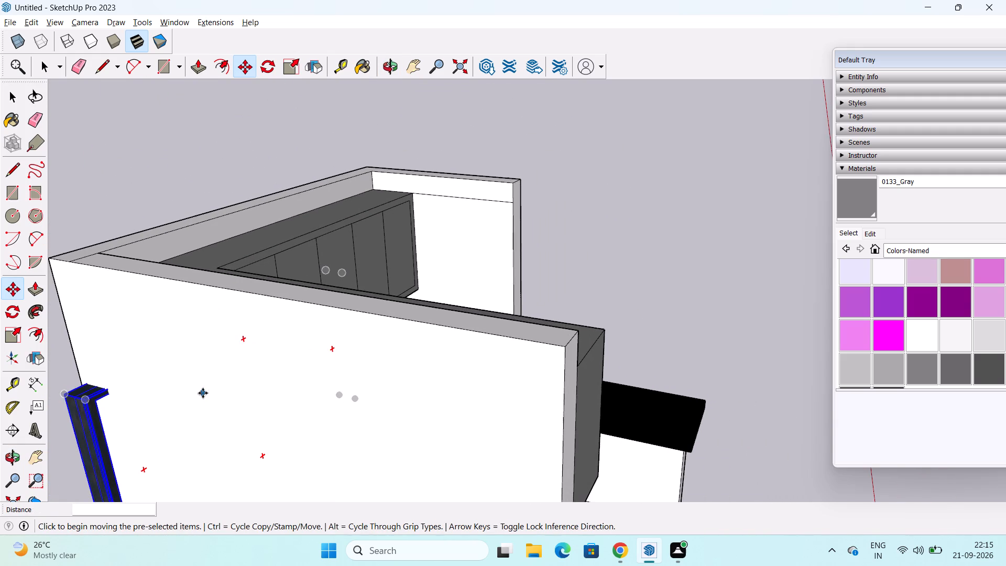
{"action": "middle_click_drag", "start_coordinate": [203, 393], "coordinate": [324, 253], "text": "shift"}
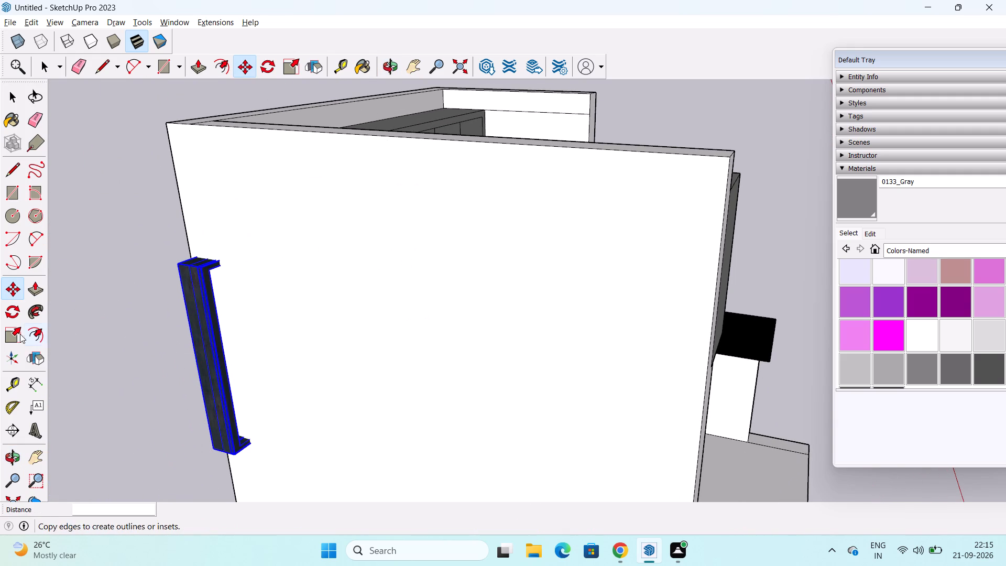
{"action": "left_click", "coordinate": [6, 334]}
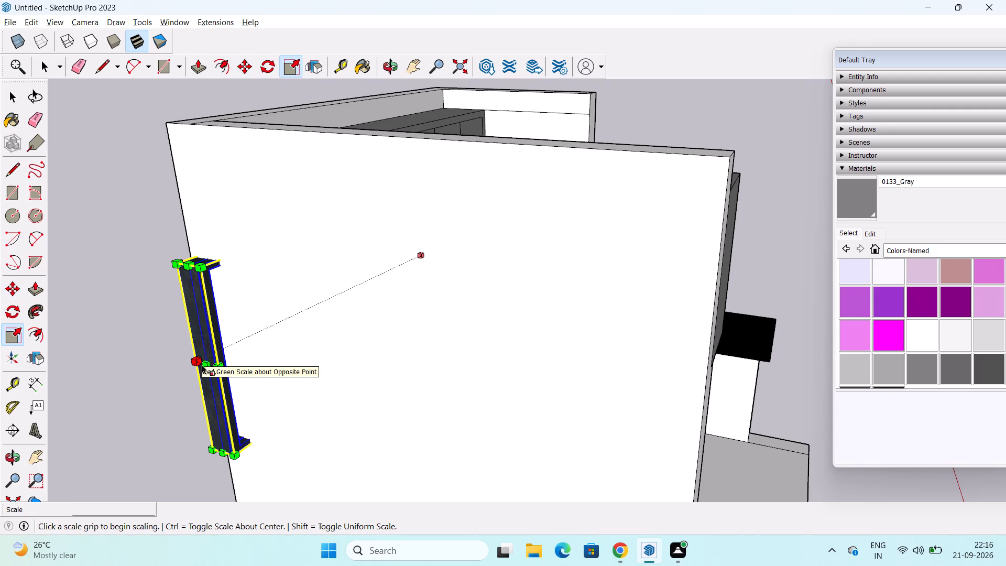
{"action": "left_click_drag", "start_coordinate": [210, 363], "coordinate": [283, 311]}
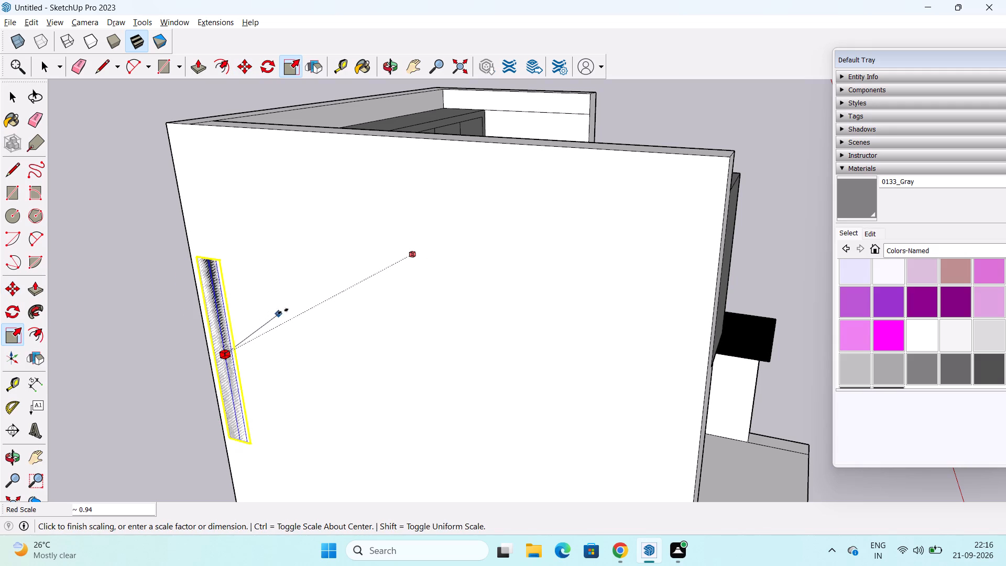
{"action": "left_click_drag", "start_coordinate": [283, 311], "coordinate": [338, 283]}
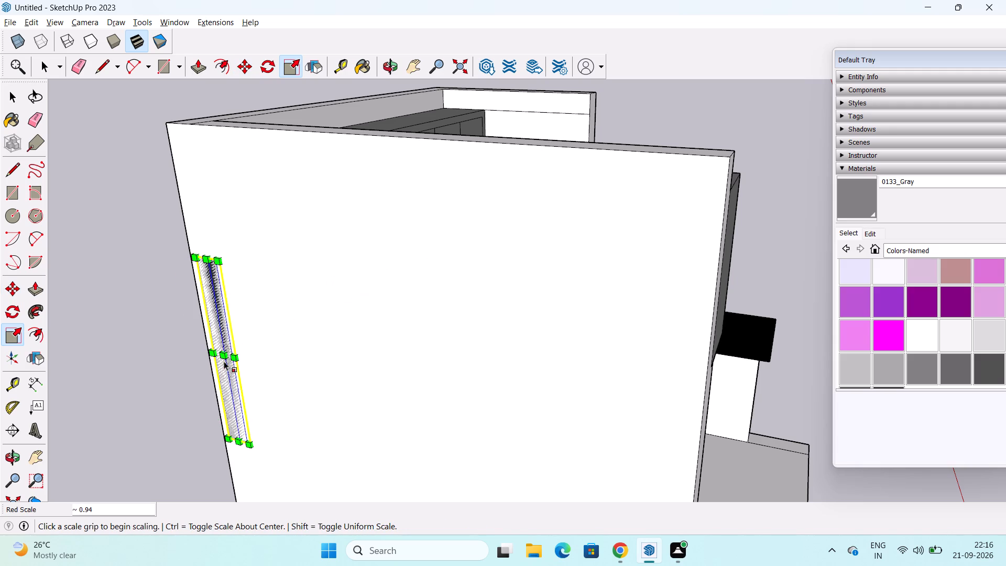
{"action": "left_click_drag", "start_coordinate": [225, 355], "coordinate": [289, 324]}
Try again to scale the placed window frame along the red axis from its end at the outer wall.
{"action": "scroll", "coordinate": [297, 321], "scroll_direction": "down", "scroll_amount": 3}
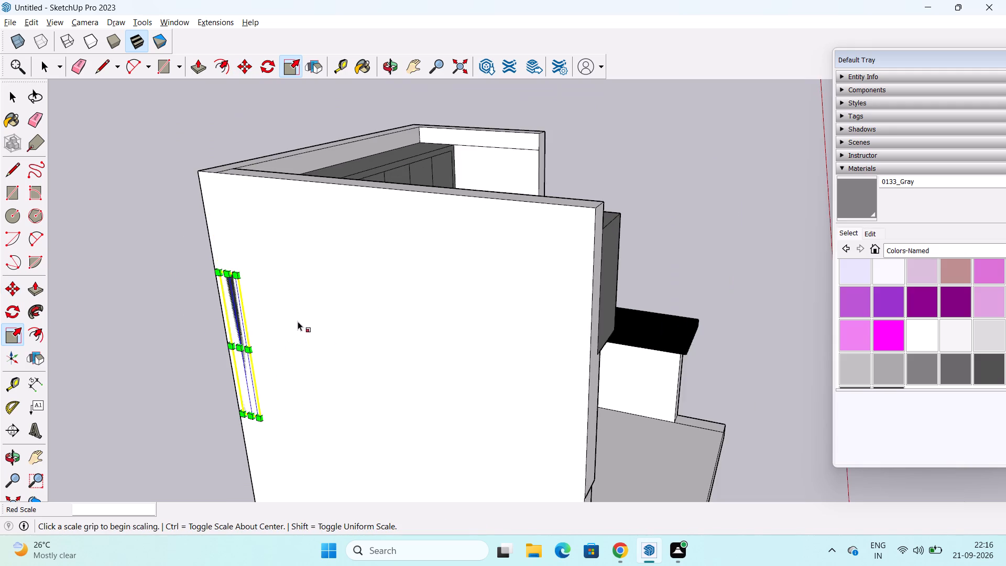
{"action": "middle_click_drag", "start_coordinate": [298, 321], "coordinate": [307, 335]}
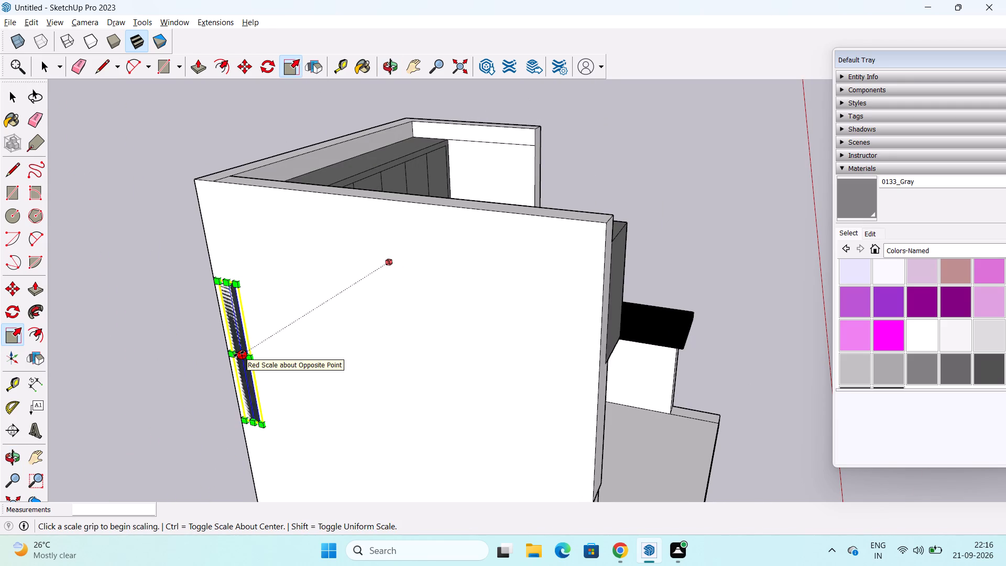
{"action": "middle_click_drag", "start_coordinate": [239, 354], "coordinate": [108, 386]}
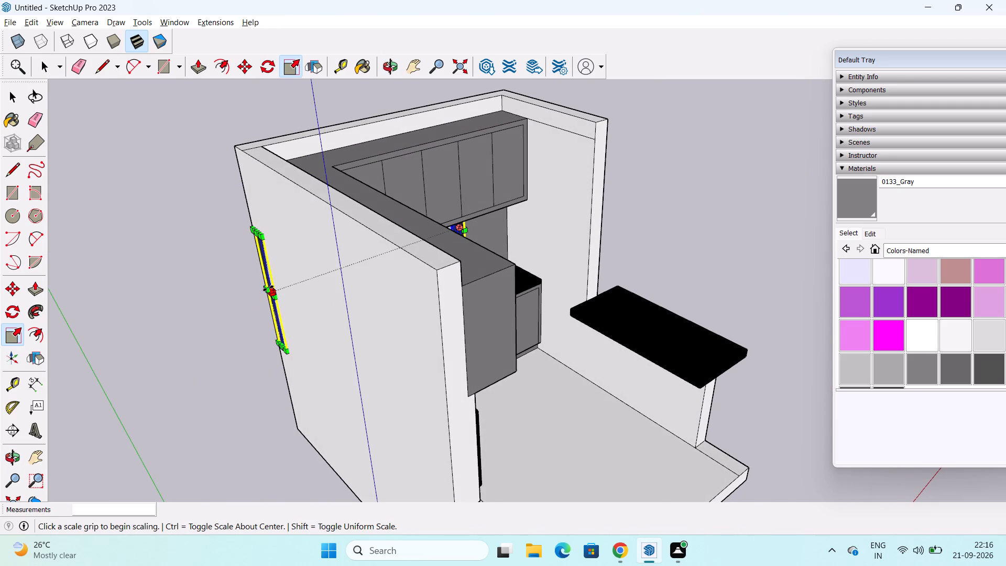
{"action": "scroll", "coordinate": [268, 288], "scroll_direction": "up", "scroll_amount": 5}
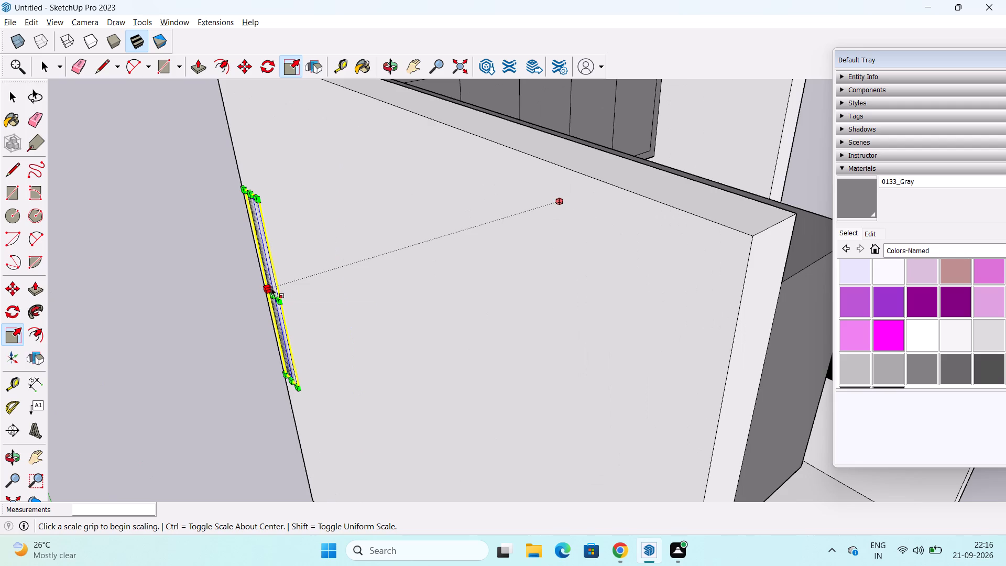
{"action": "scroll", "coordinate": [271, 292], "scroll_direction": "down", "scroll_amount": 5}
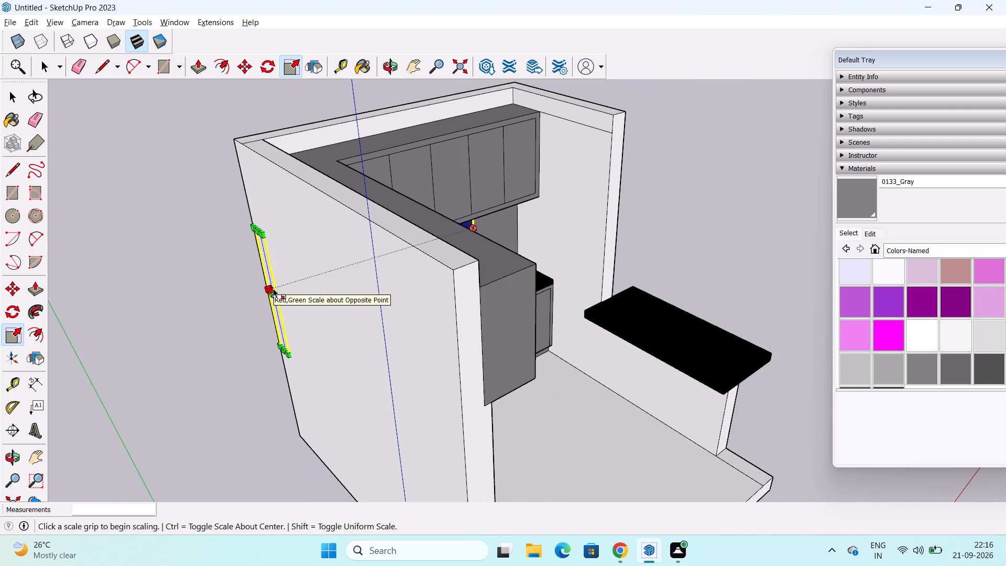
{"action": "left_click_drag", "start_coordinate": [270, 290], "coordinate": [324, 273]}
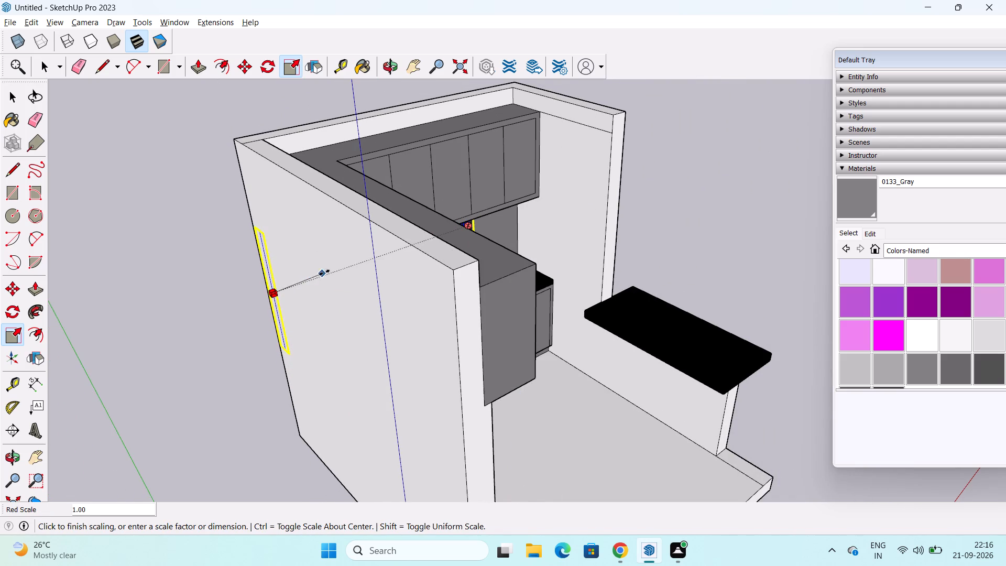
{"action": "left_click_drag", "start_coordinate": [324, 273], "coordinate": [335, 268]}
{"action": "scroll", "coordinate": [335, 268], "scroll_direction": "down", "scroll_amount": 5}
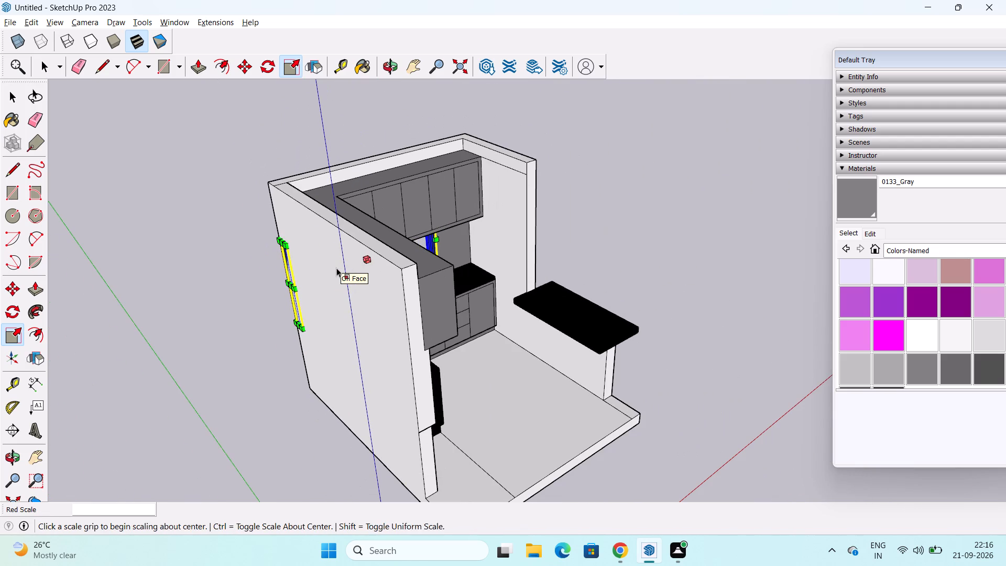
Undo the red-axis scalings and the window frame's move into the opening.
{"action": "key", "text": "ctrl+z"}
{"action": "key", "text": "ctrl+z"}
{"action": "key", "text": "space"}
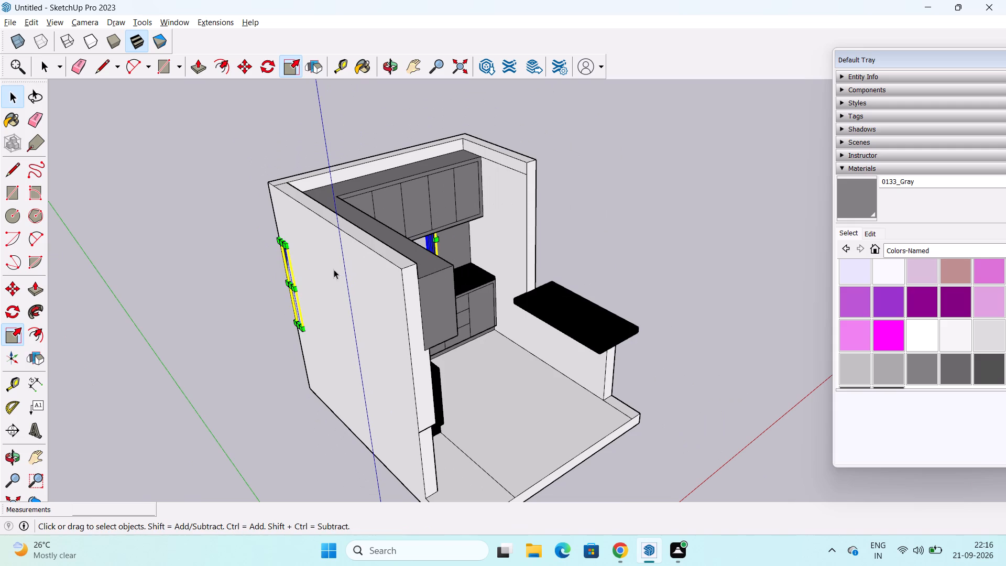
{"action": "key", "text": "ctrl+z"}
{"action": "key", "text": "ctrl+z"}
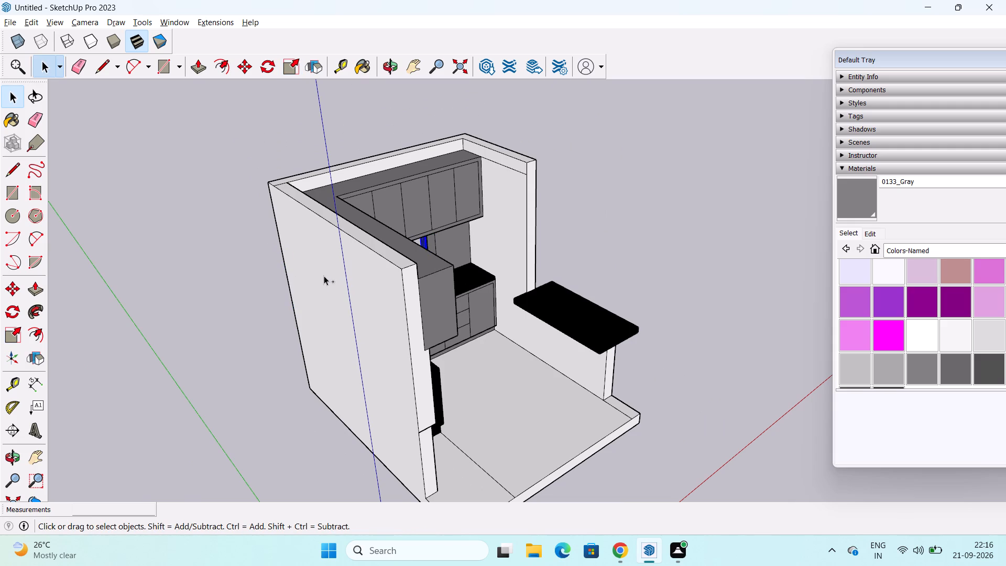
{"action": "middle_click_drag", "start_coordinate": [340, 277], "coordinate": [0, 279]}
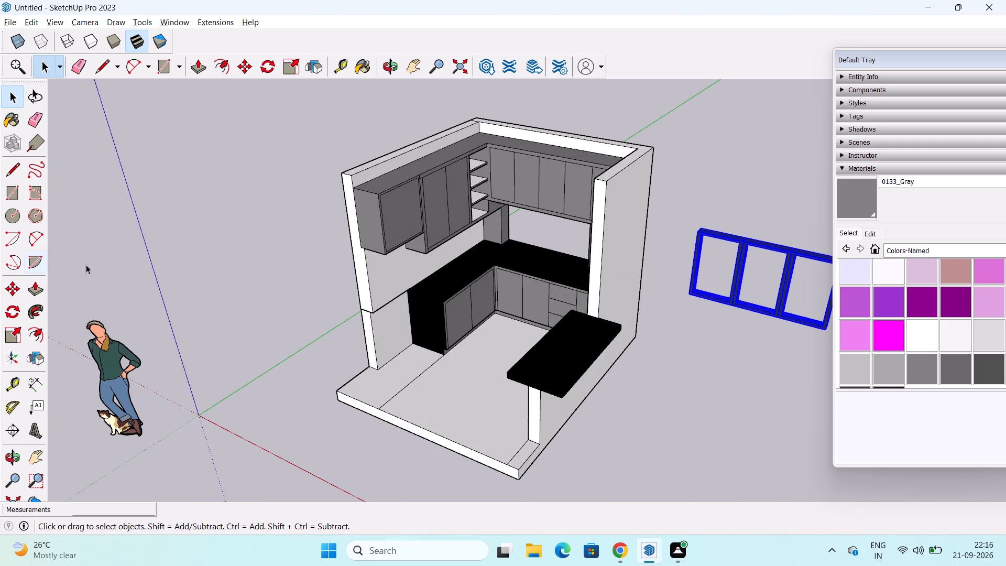
Scale the selected window frame outside the kitchen to about 0.50 along the red axis and reduce its height along the blue axis.
{"action": "middle_click_drag", "start_coordinate": [429, 344], "coordinate": [287, 323], "text": "shift"}
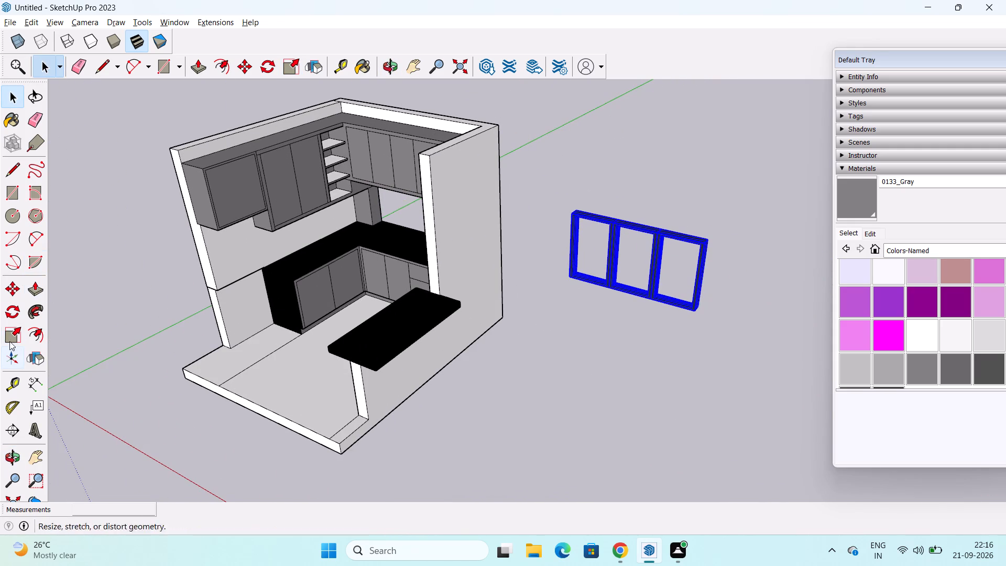
{"action": "left_click", "coordinate": [8, 338]}
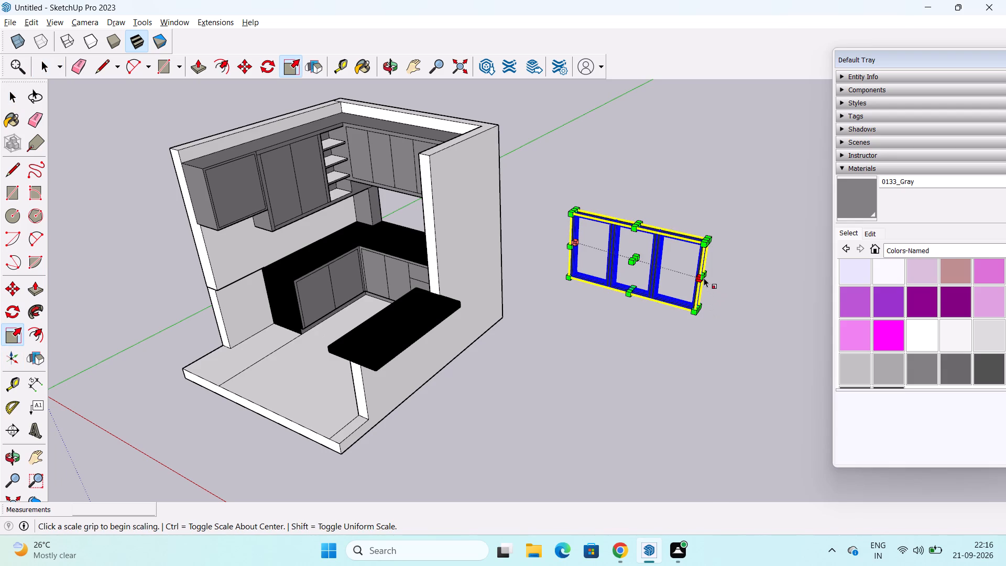
{"action": "left_click_drag", "start_coordinate": [706, 276], "coordinate": [650, 261]}
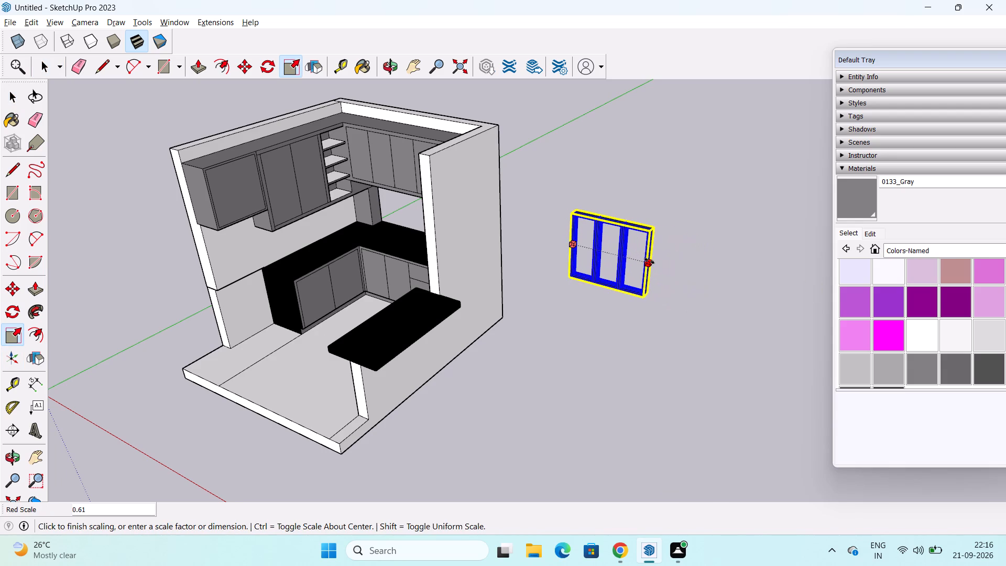
{"action": "left_click_drag", "start_coordinate": [650, 261], "coordinate": [633, 257]}
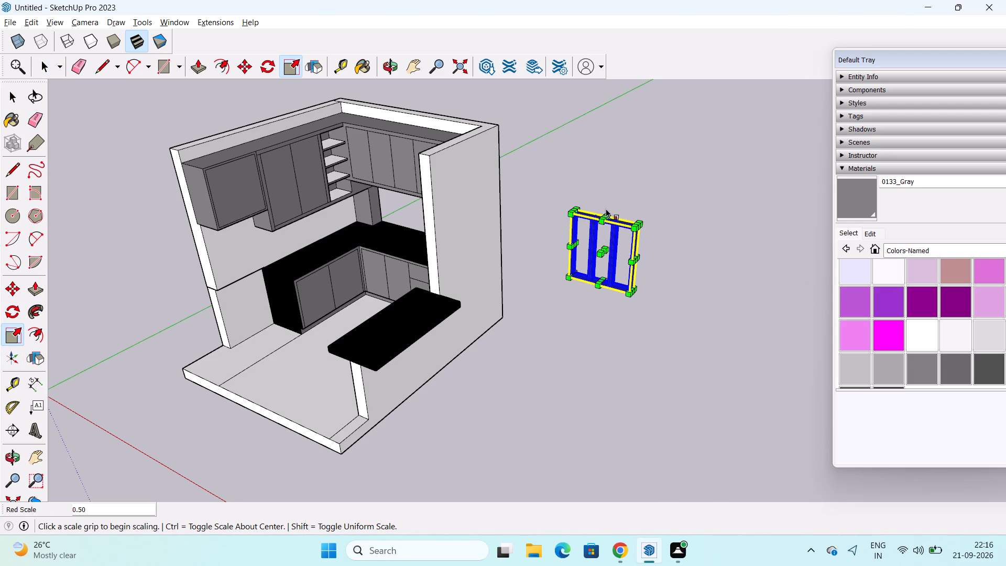
{"action": "left_click_drag", "start_coordinate": [606, 215], "coordinate": [603, 244]}
{"action": "key", "text": "space"}
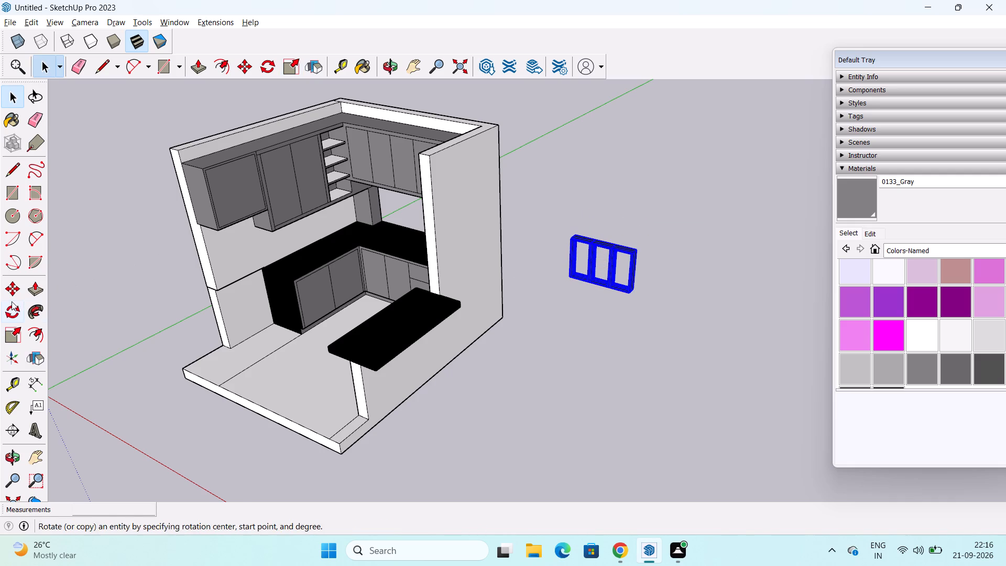
Thin the window frame's depth by scaling it along the green axis.
{"action": "left_click", "coordinate": [5, 335]}
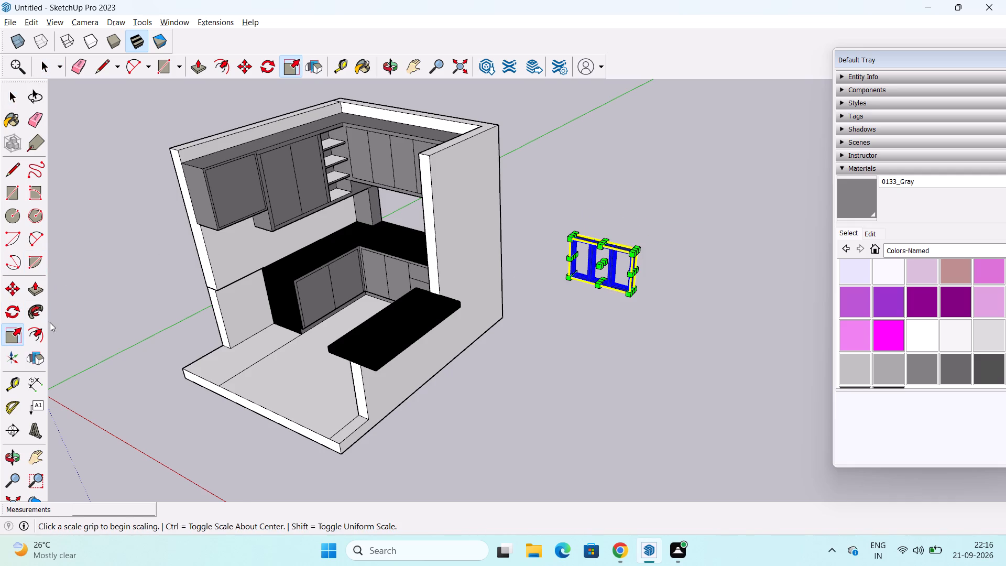
{"action": "left_click", "coordinate": [602, 267]}
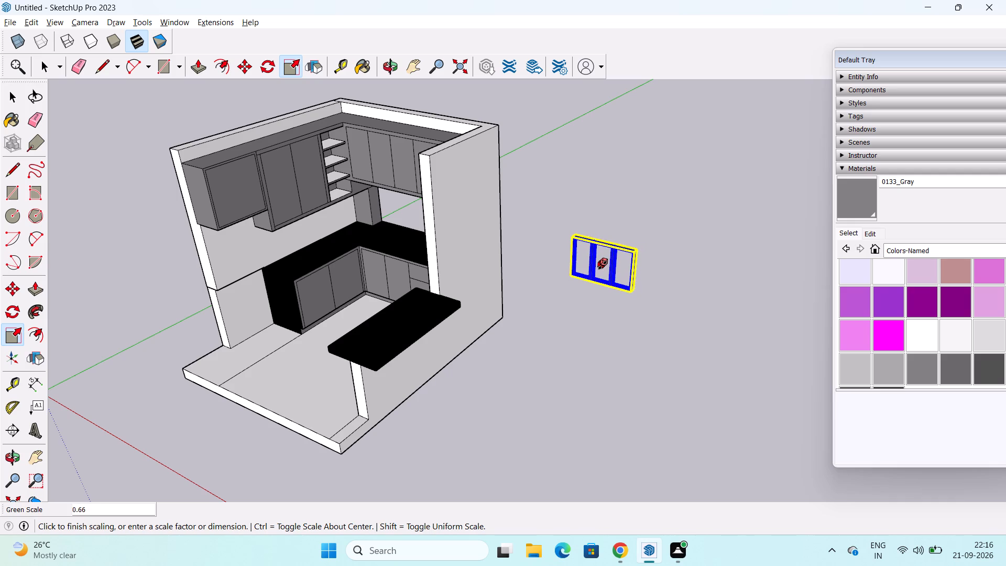
{"action": "key", "text": "space"}
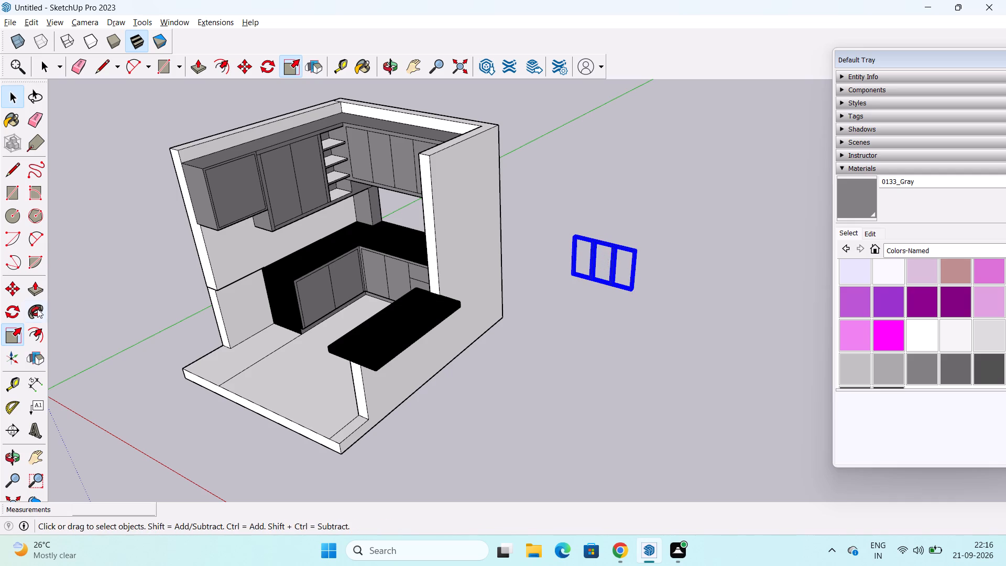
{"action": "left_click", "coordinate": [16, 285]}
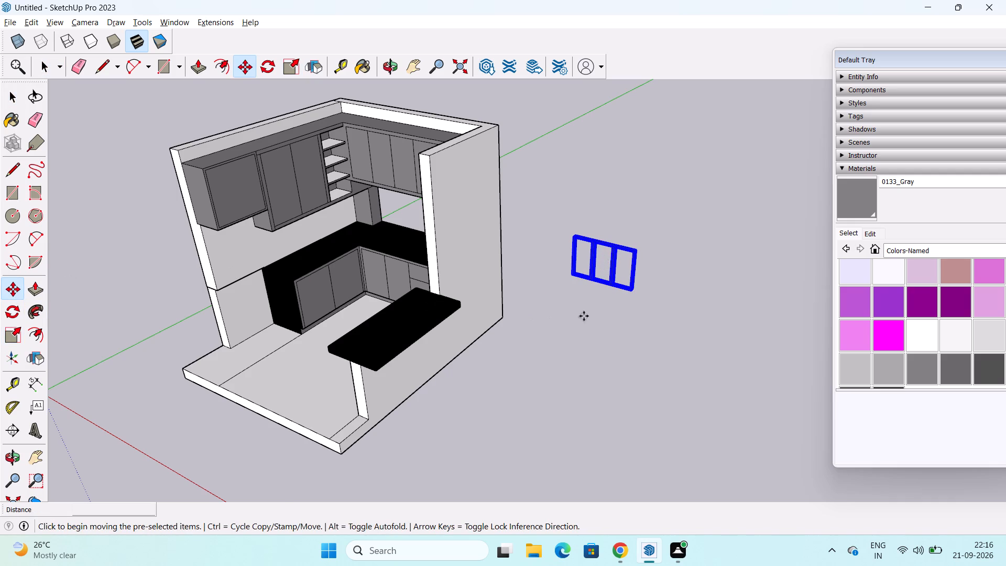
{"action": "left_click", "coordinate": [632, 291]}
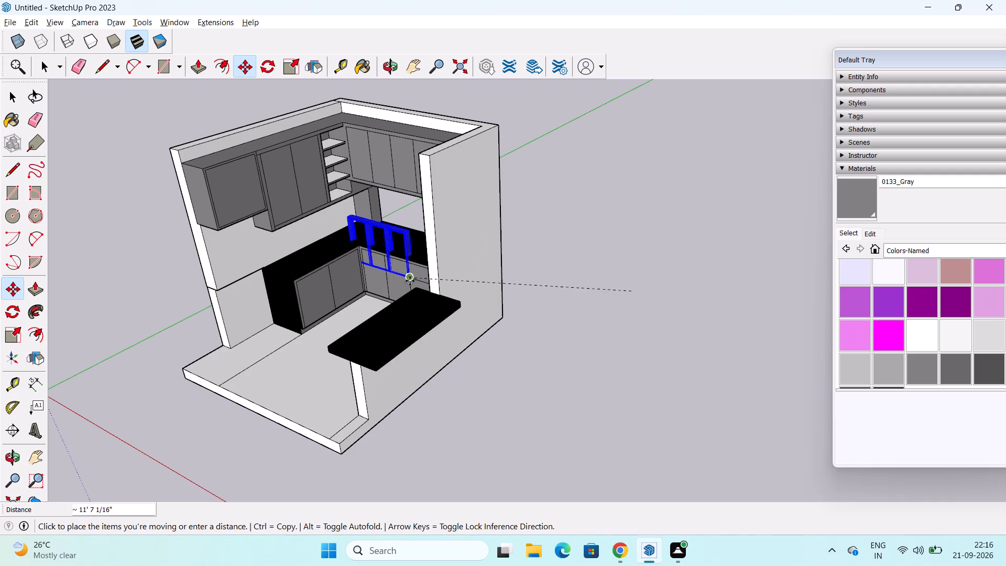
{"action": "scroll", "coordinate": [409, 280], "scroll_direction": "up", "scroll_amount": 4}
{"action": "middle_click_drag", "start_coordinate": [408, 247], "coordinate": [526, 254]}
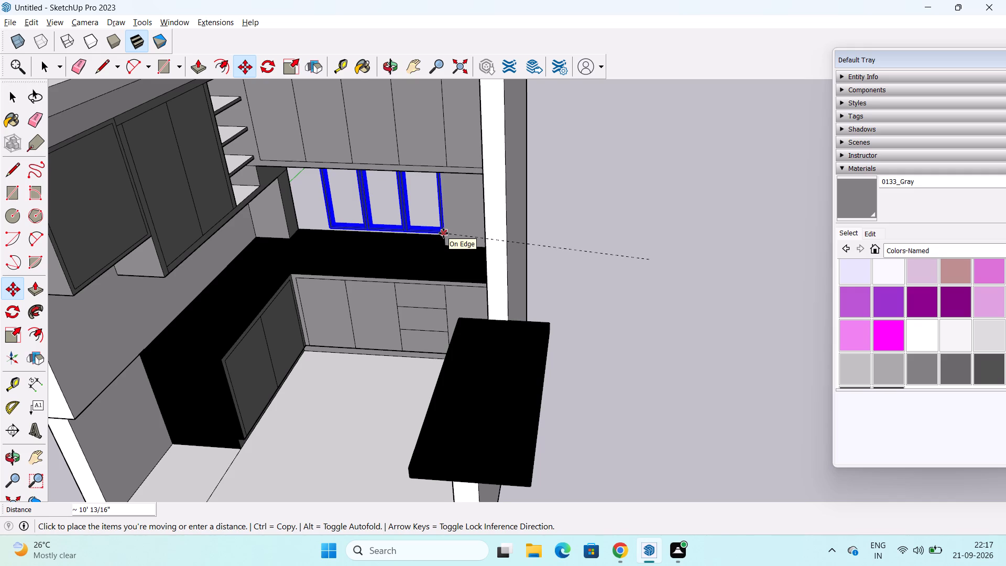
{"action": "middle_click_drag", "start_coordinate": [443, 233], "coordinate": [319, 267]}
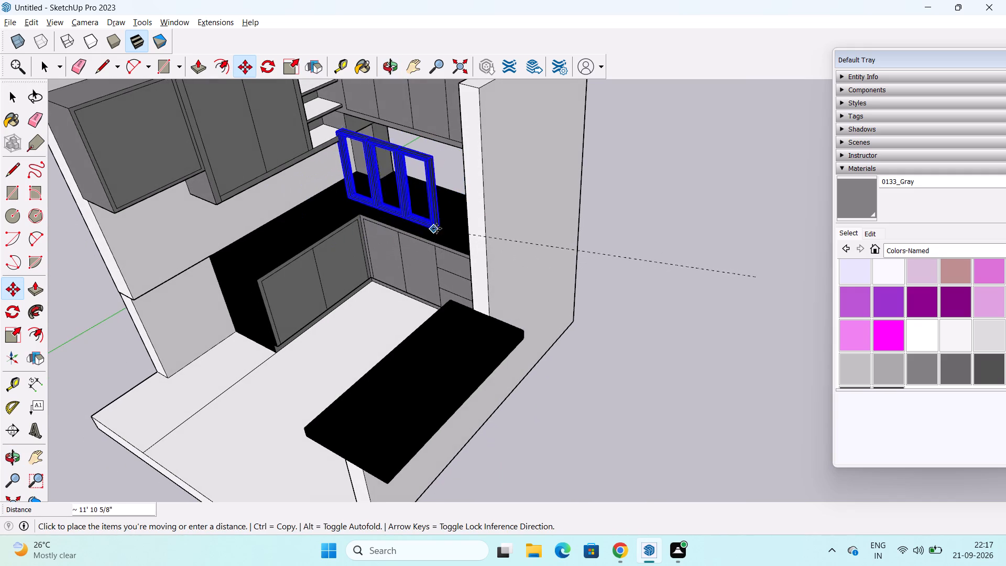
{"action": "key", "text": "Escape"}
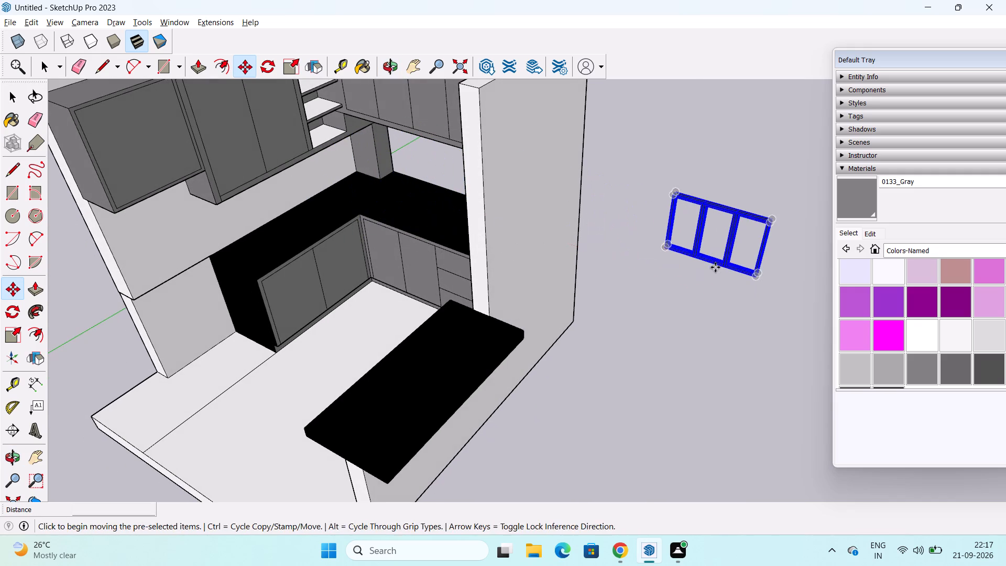
Move the window frame by its lower outer corner onto the matching bottom corner of the window opening on the wall's outer face.
{"action": "middle_click_drag", "start_coordinate": [715, 265], "coordinate": [524, 267]}
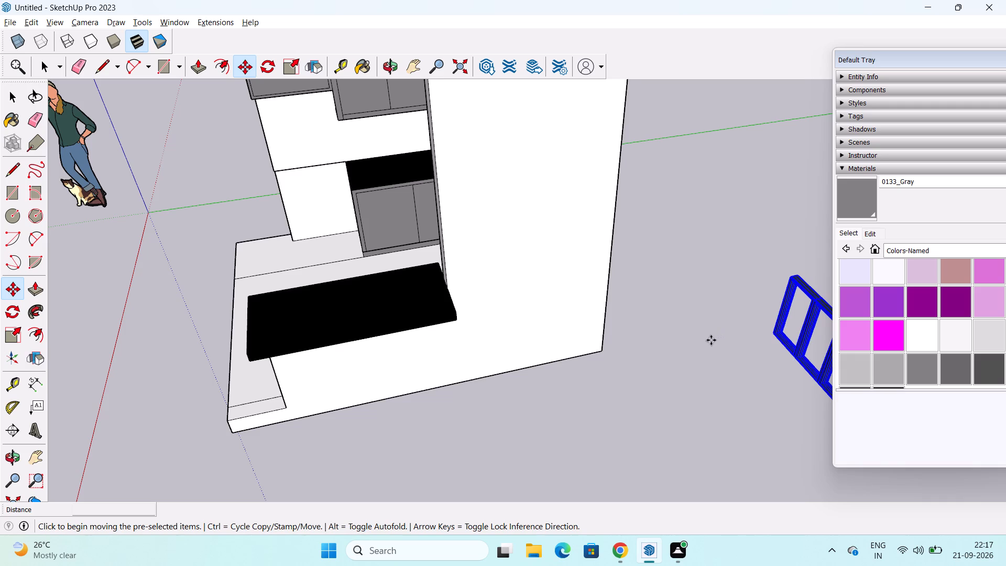
{"action": "middle_click_drag", "start_coordinate": [708, 335], "coordinate": [525, 250], "text": "shift"}
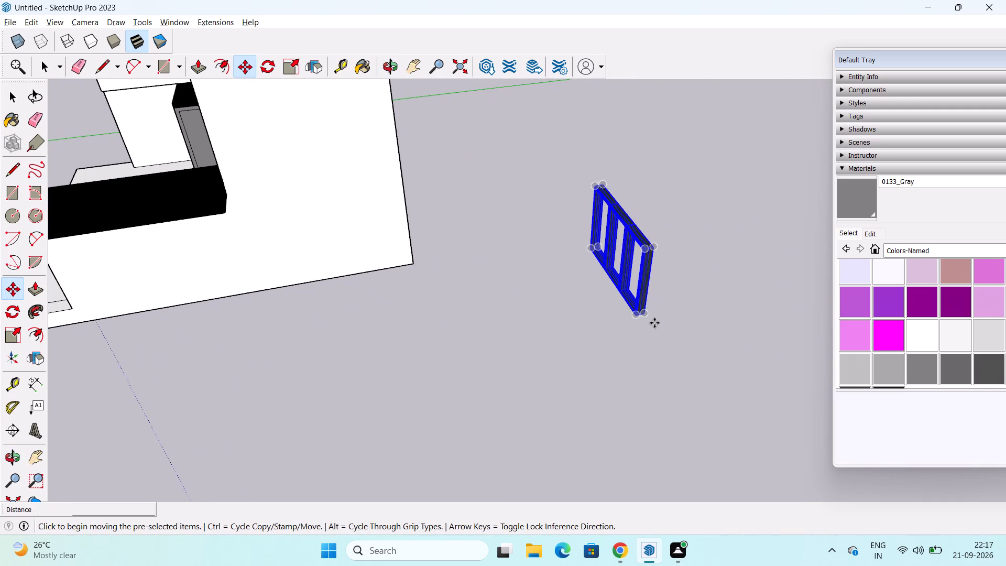
{"action": "left_click", "coordinate": [649, 314]}
{"action": "scroll", "coordinate": [431, 140], "scroll_direction": "down", "scroll_amount": 2}
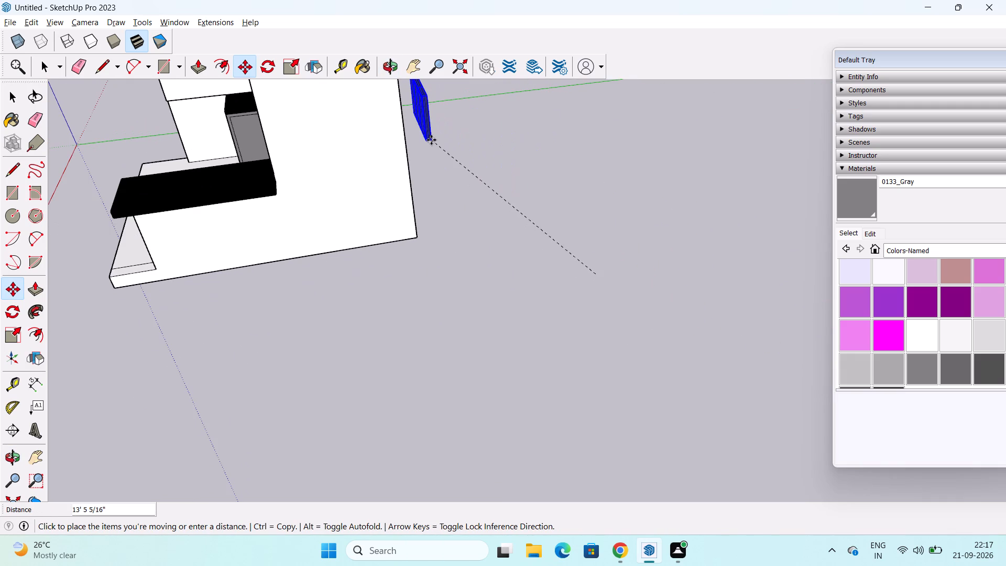
{"action": "middle_click_drag", "start_coordinate": [433, 139], "coordinate": [424, 232], "text": "shift"}
{"action": "middle_click_drag", "start_coordinate": [424, 232], "coordinate": [265, 227]}
{"action": "scroll", "coordinate": [439, 201], "scroll_direction": "up", "scroll_amount": 3}
{"action": "middle_click_drag", "start_coordinate": [434, 201], "coordinate": [376, 235]}
{"action": "middle_click_drag", "start_coordinate": [432, 213], "coordinate": [415, 222]}
{"action": "left_click", "coordinate": [435, 205]}
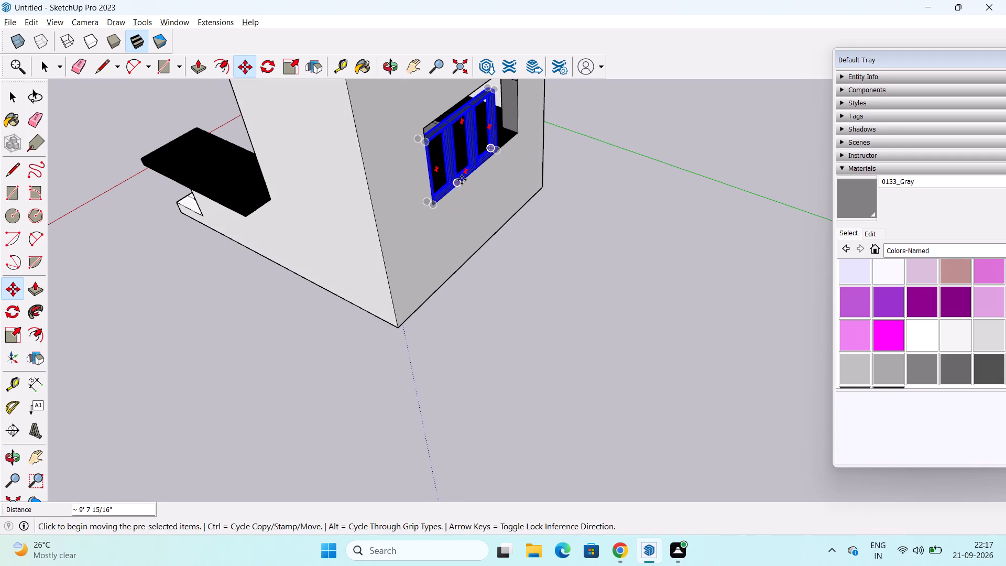
Stretch the placed window frame upward along the blue axis by about 1.20 to reach the top of the opening.
{"action": "middle_click_drag", "start_coordinate": [459, 184], "coordinate": [377, 279], "text": "shift"}
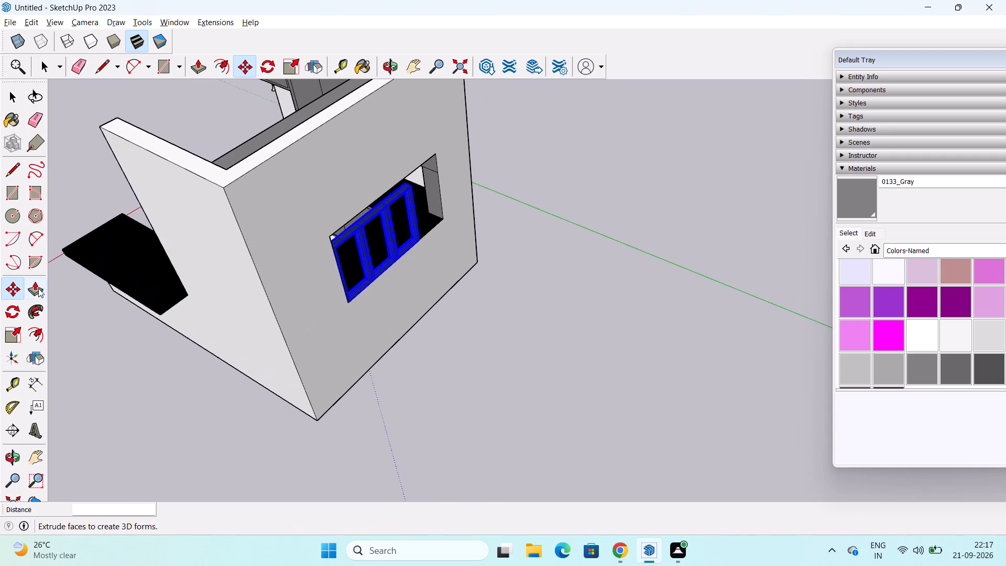
{"action": "left_click", "coordinate": [15, 335]}
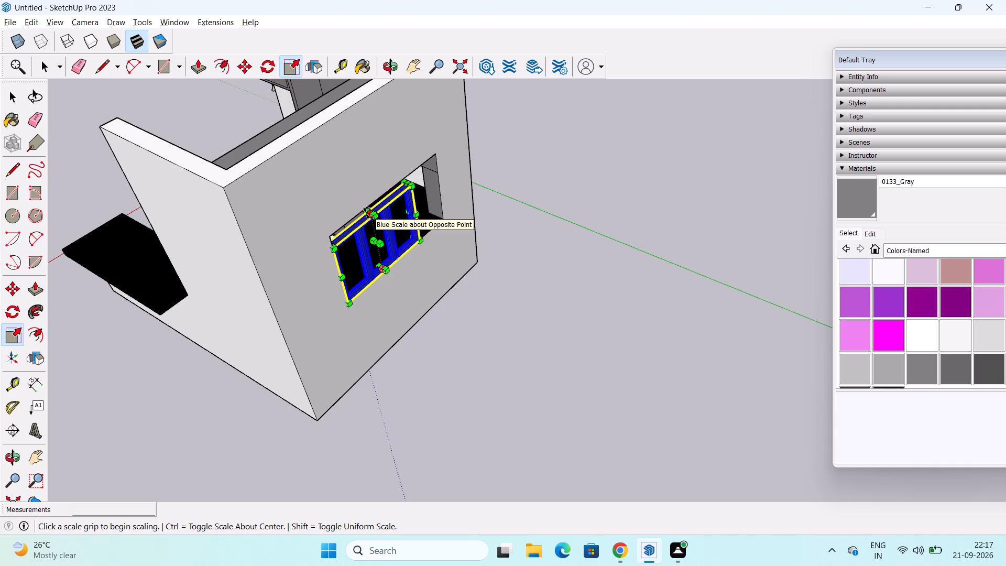
{"action": "left_click", "coordinate": [366, 213]}
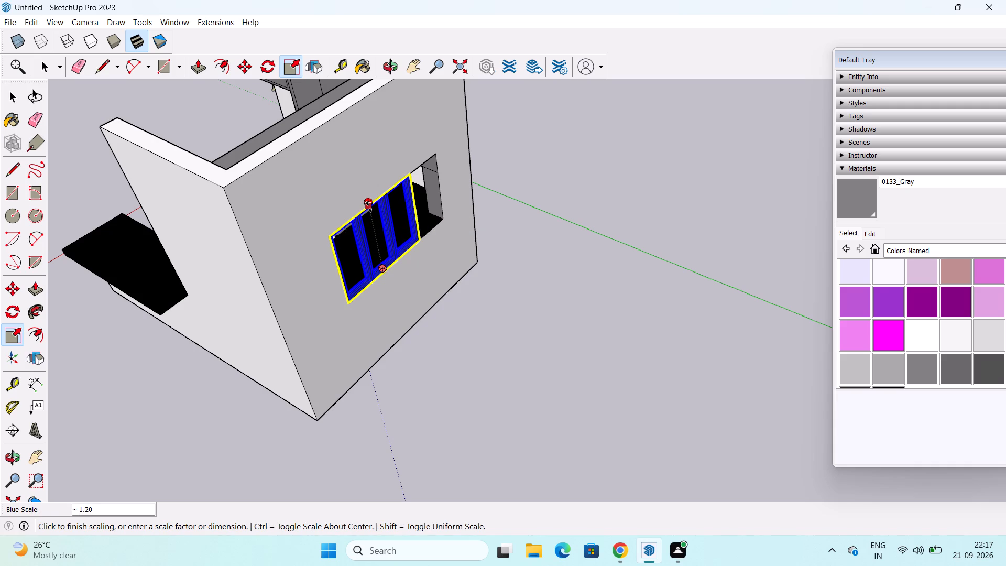
{"action": "left_click", "coordinate": [369, 207]}
Stretch the window frame along the red axis by about 1.38 to reach the far side of the opening.
{"action": "middle_click_drag", "start_coordinate": [387, 214], "coordinate": [222, 146]}
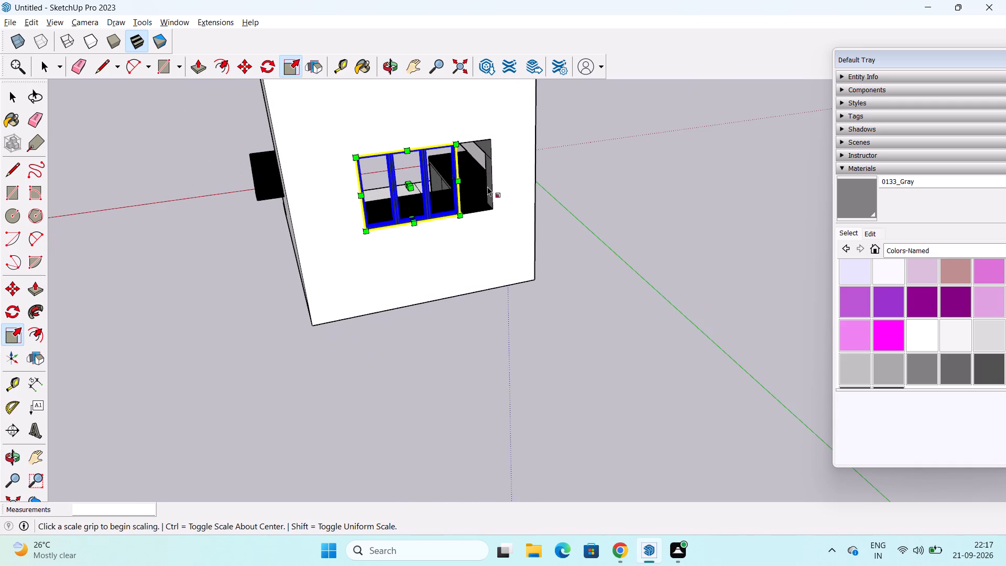
{"action": "scroll", "coordinate": [488, 187], "scroll_direction": "up", "scroll_amount": 5}
{"action": "middle_click_drag", "start_coordinate": [475, 188], "coordinate": [393, 209]}
{"action": "scroll", "coordinate": [408, 196], "scroll_direction": "up", "scroll_amount": 4}
{"action": "middle_click_drag", "start_coordinate": [410, 190], "coordinate": [356, 200]}
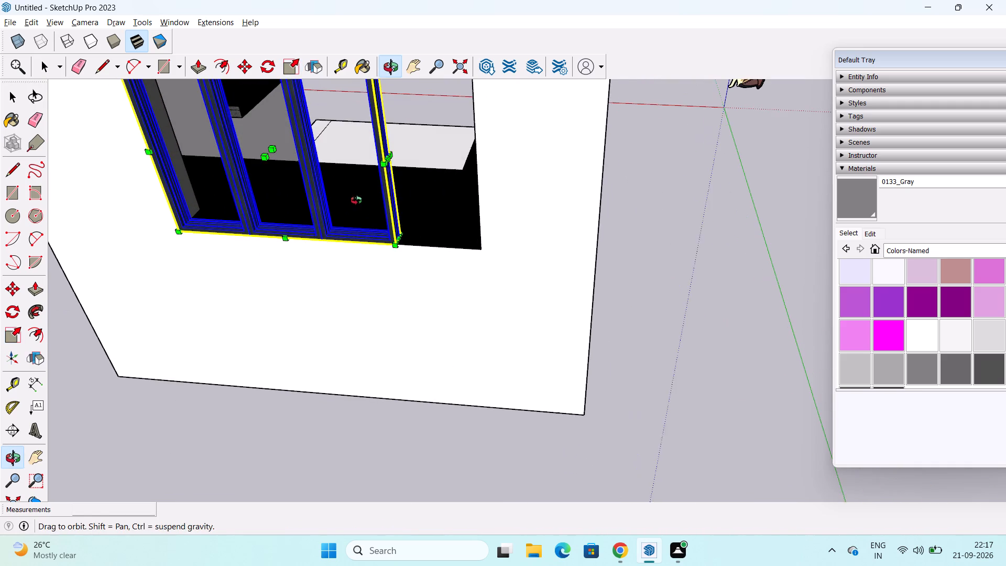
{"action": "middle_click_drag", "start_coordinate": [356, 200], "coordinate": [356, 200]}
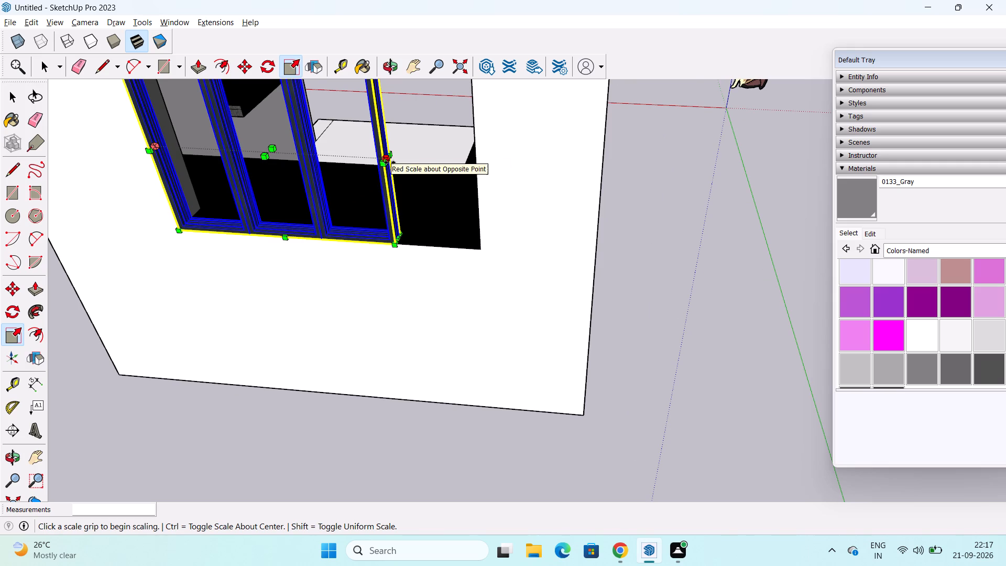
{"action": "left_click_drag", "start_coordinate": [390, 162], "coordinate": [475, 177]}
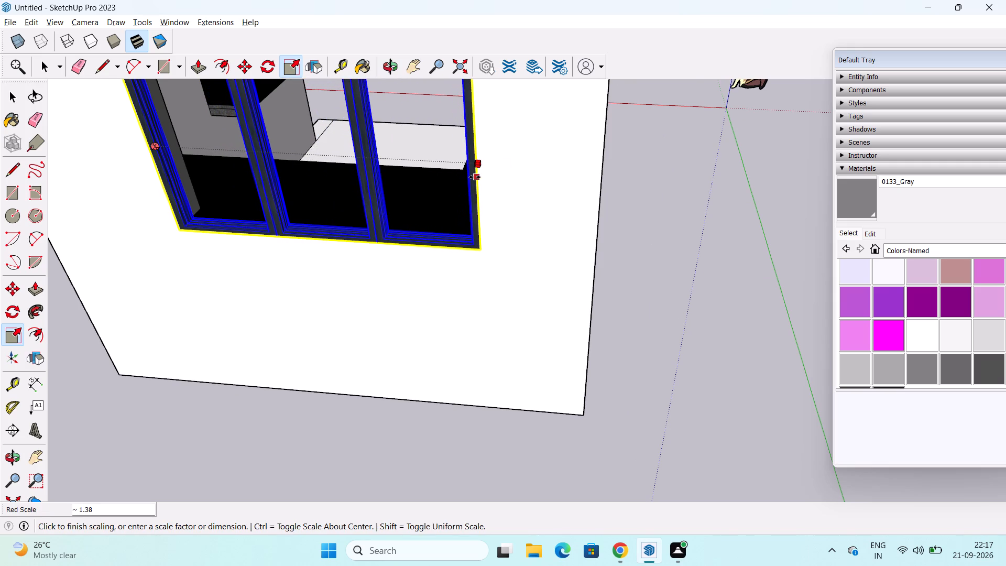
{"action": "left_click_drag", "start_coordinate": [475, 177], "coordinate": [475, 177]}
Examine the window frame's fit in the opening from outside and inside the kitchen, and clear the selection.
{"action": "scroll", "coordinate": [396, 235], "scroll_direction": "down", "scroll_amount": 6}
{"action": "middle_click_drag", "start_coordinate": [302, 267], "coordinate": [334, 230]}
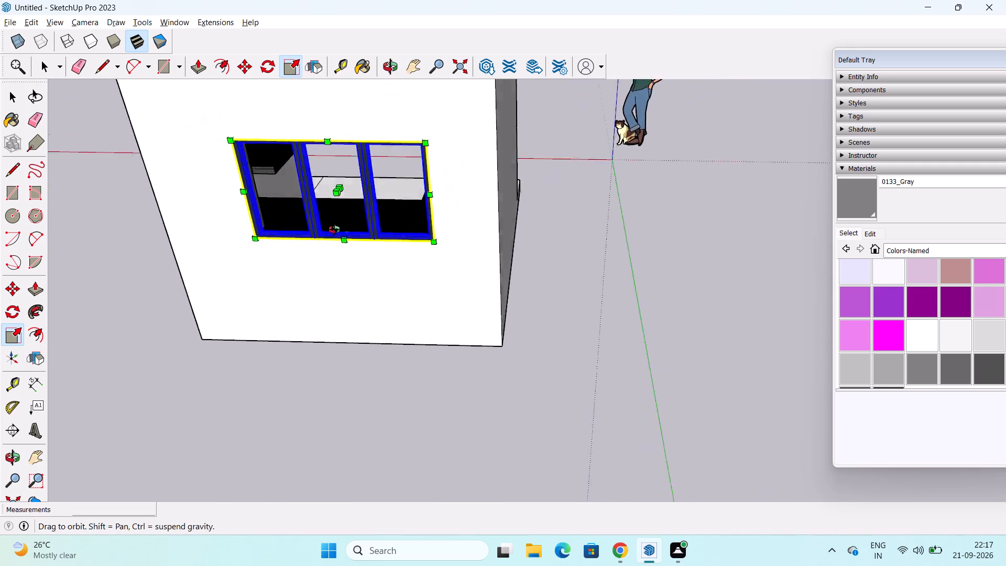
{"action": "middle_click_drag", "start_coordinate": [334, 230], "coordinate": [414, 178]}
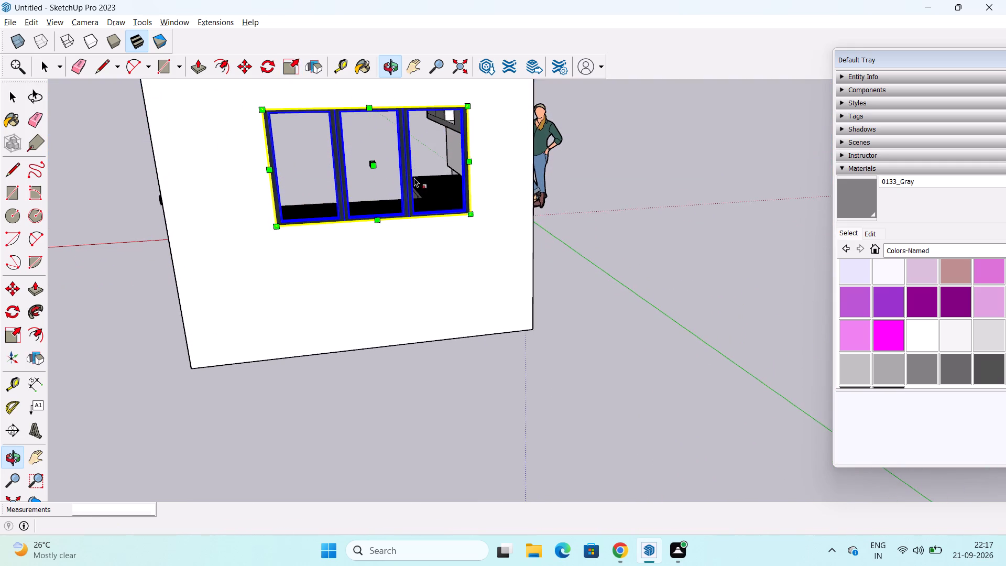
{"action": "scroll", "coordinate": [205, 251], "scroll_direction": "up", "scroll_amount": 8}
{"action": "scroll", "coordinate": [302, 219], "scroll_direction": "down", "scroll_amount": 6}
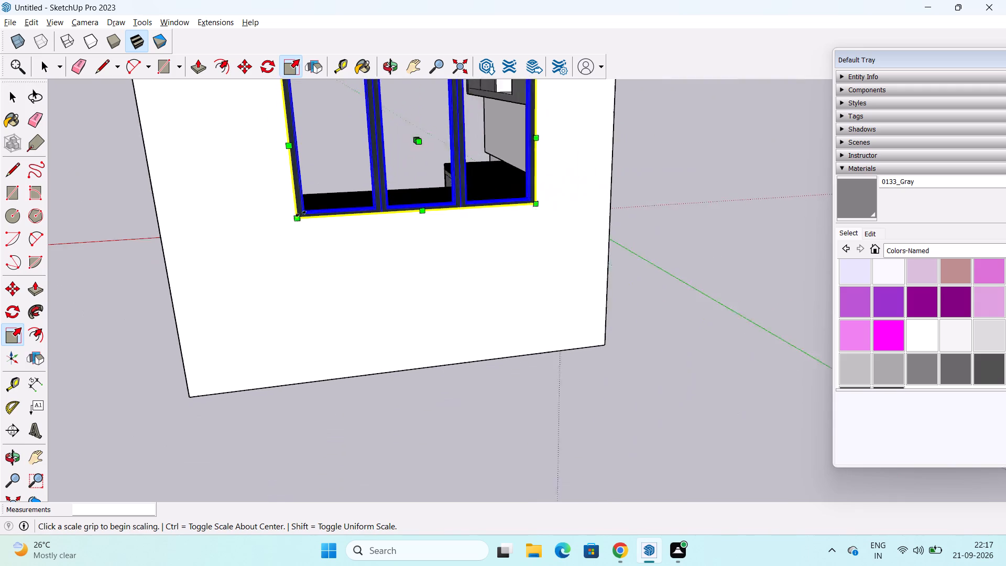
{"action": "scroll", "coordinate": [301, 214], "scroll_direction": "down", "scroll_amount": 4}
{"action": "middle_click_drag", "start_coordinate": [269, 232], "coordinate": [573, 253]}
{"action": "middle_click_drag", "start_coordinate": [427, 245], "coordinate": [782, 265]}
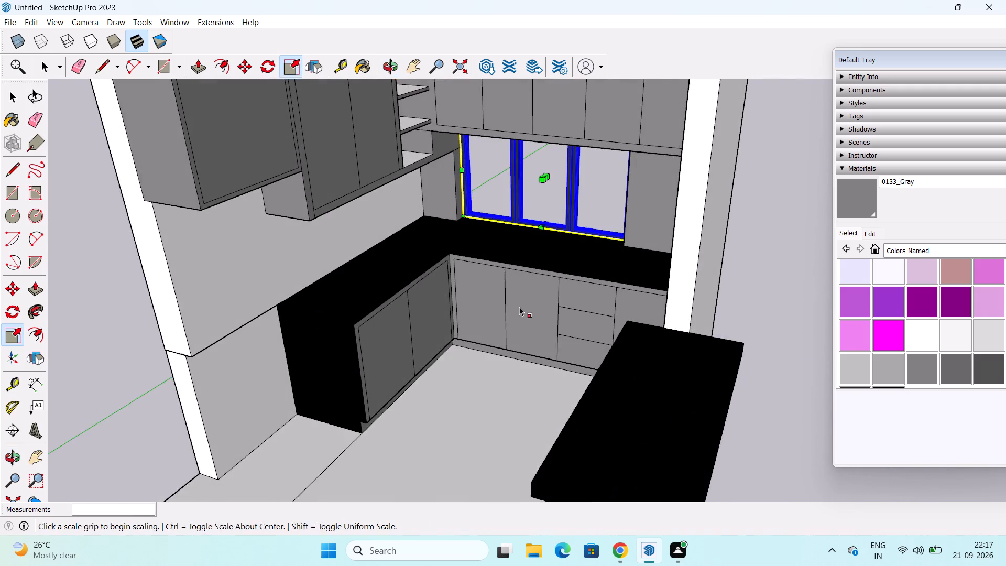
{"action": "middle_click_drag", "start_coordinate": [519, 307], "coordinate": [821, 204]}
{"action": "key", "text": "space"}
{"action": "scroll", "coordinate": [474, 362], "scroll_direction": "down", "scroll_amount": 3}
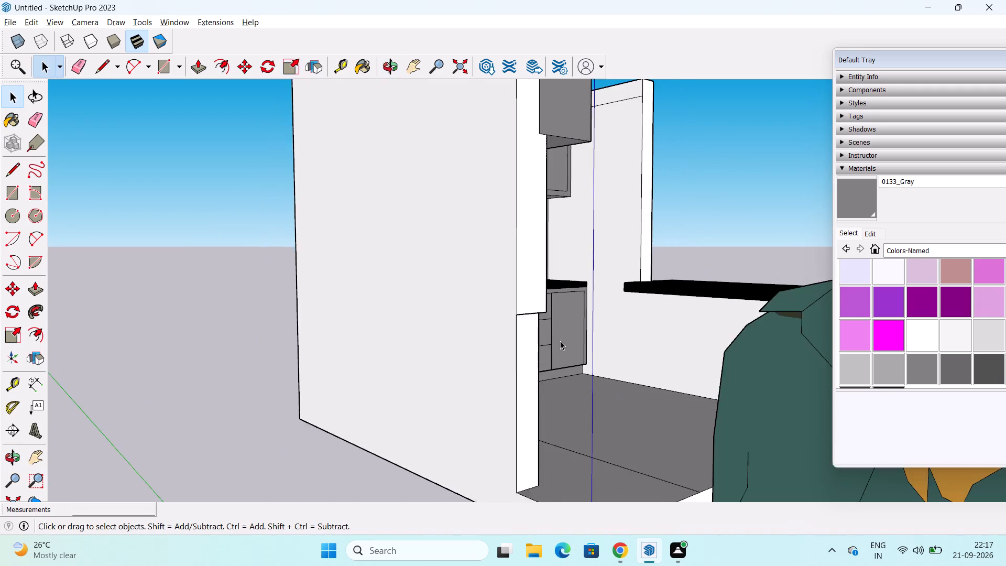
{"action": "middle_click_drag", "start_coordinate": [560, 340], "coordinate": [329, 340]}
{"action": "left_click", "coordinate": [224, 336]}
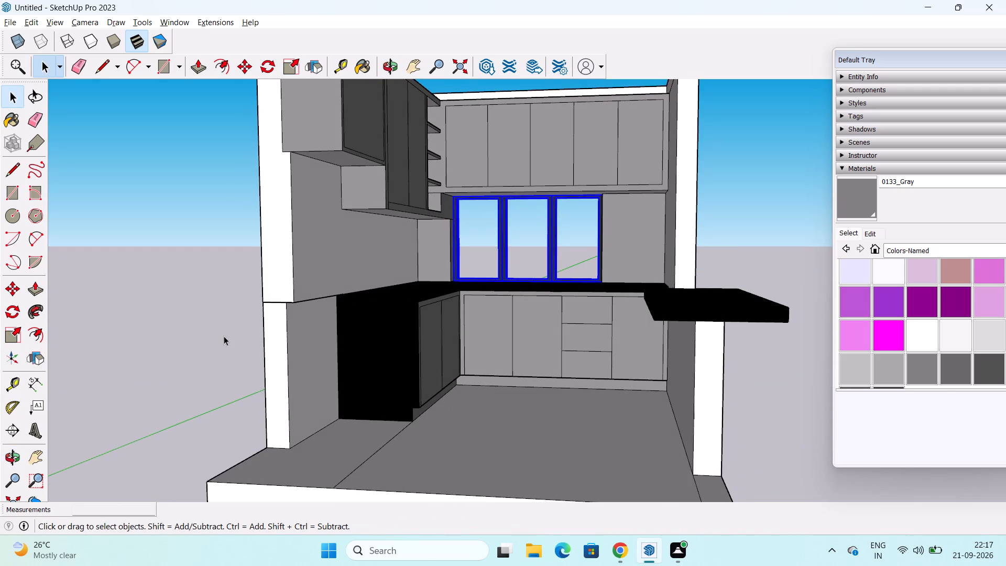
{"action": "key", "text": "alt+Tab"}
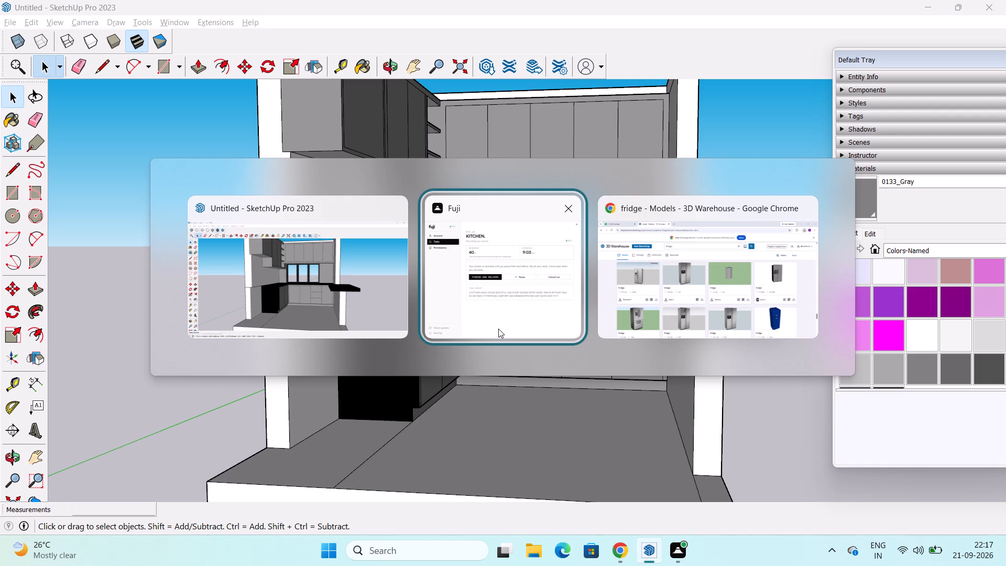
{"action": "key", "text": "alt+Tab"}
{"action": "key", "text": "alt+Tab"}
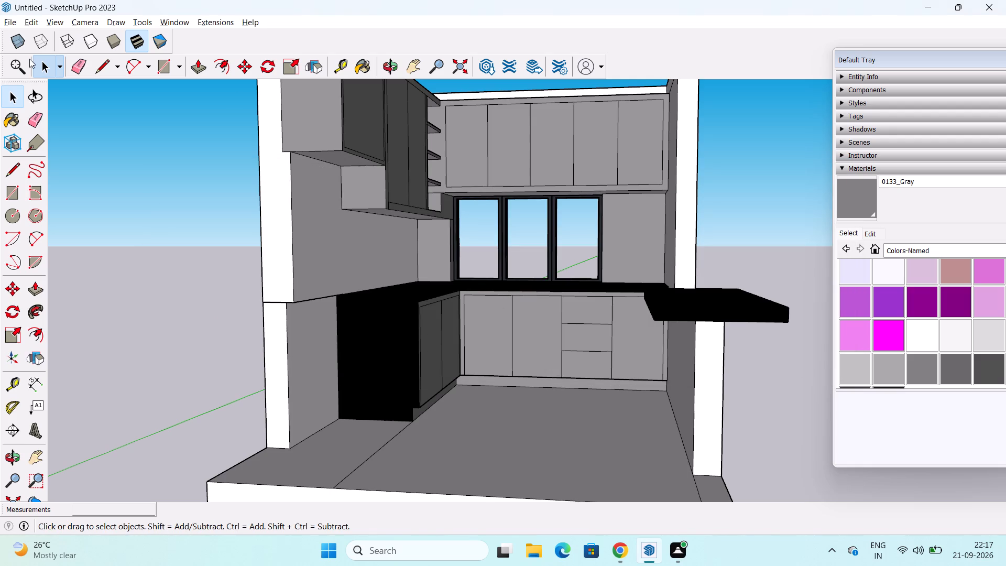
Import the sink-and-faucet model Component_24 from Downloads and place it on the kitchen floor near the open front edge.
{"action": "left_click", "coordinate": [4, 18]}
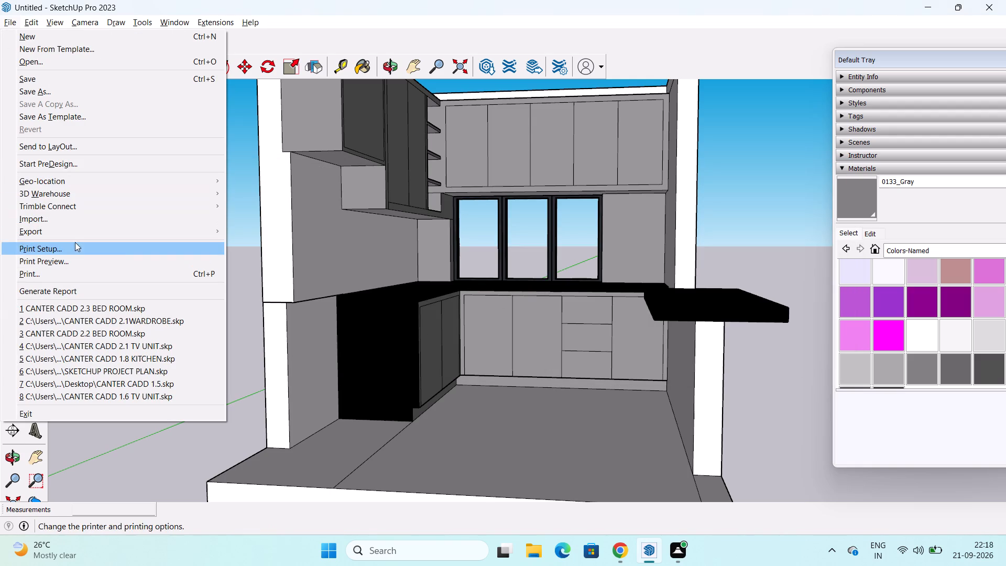
{"action": "left_click", "coordinate": [82, 220]}
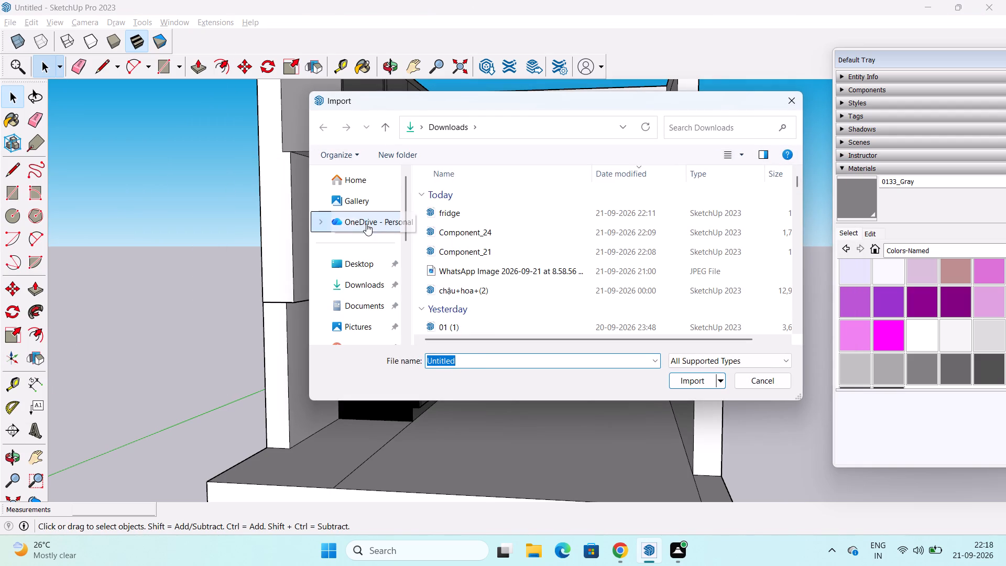
{"action": "left_click", "coordinate": [469, 234]}
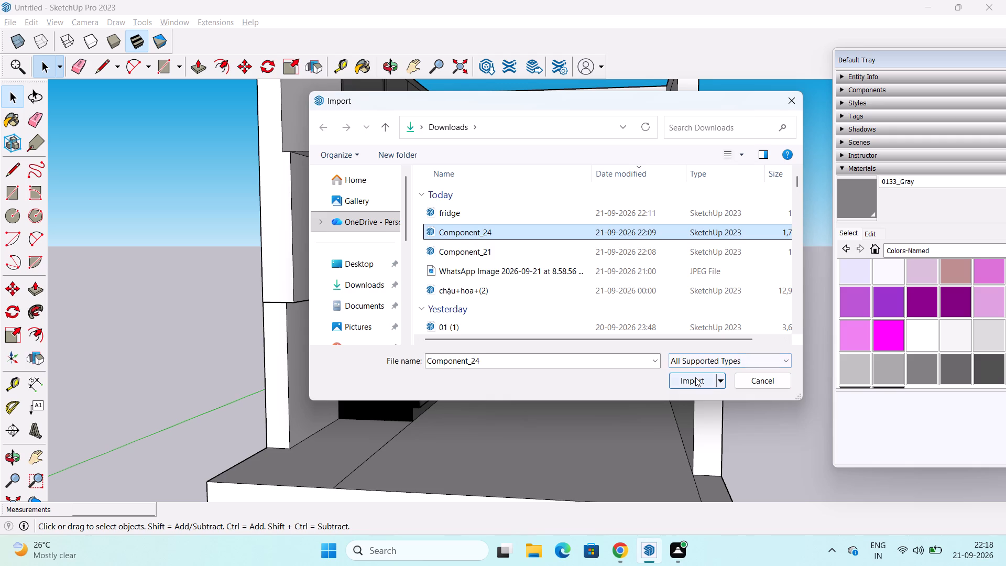
{"action": "left_click", "coordinate": [695, 377]}
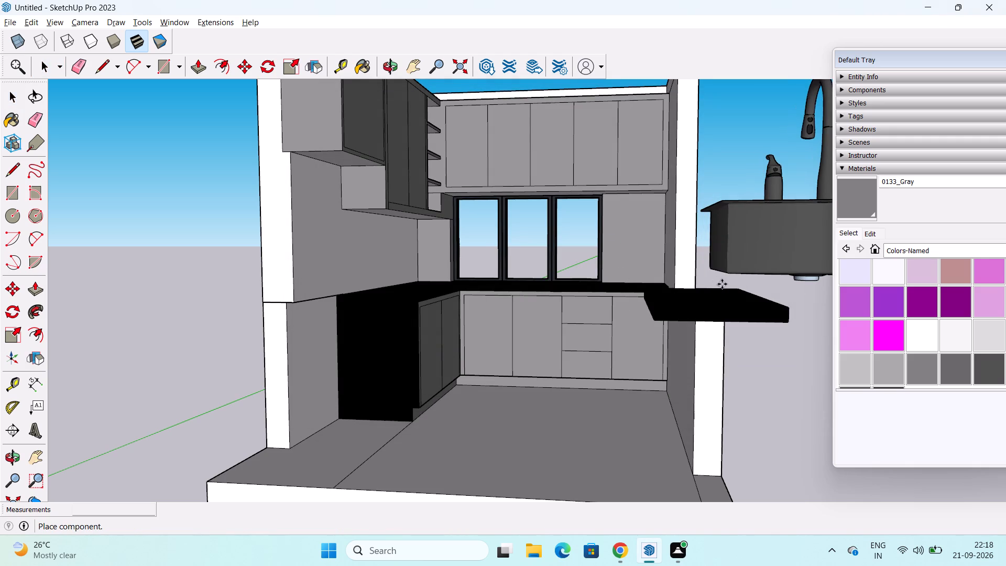
{"action": "scroll", "coordinate": [716, 282], "scroll_direction": "down", "scroll_amount": 1}
{"action": "middle_click_drag", "start_coordinate": [716, 282], "coordinate": [626, 251]}
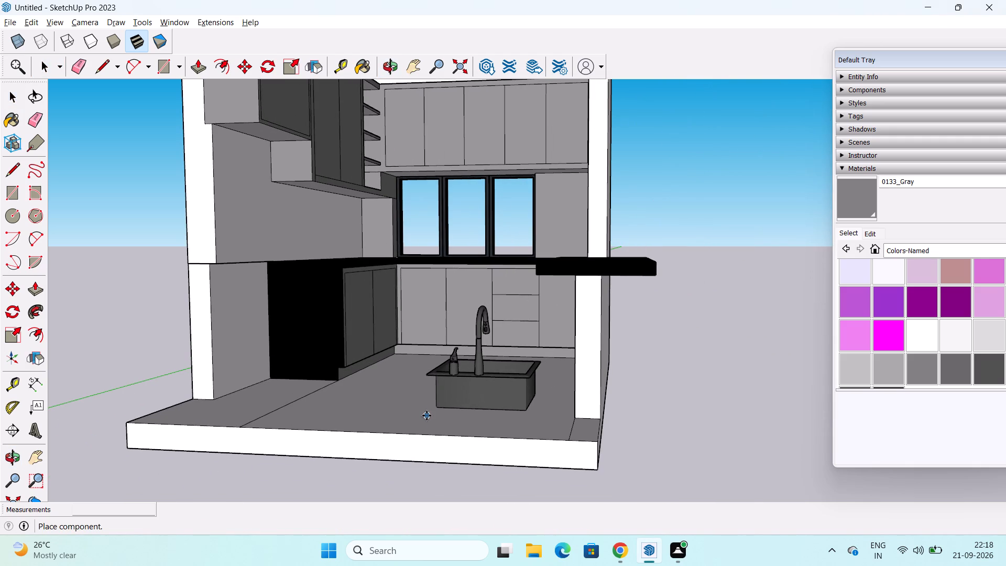
{"action": "left_click", "coordinate": [381, 421]}
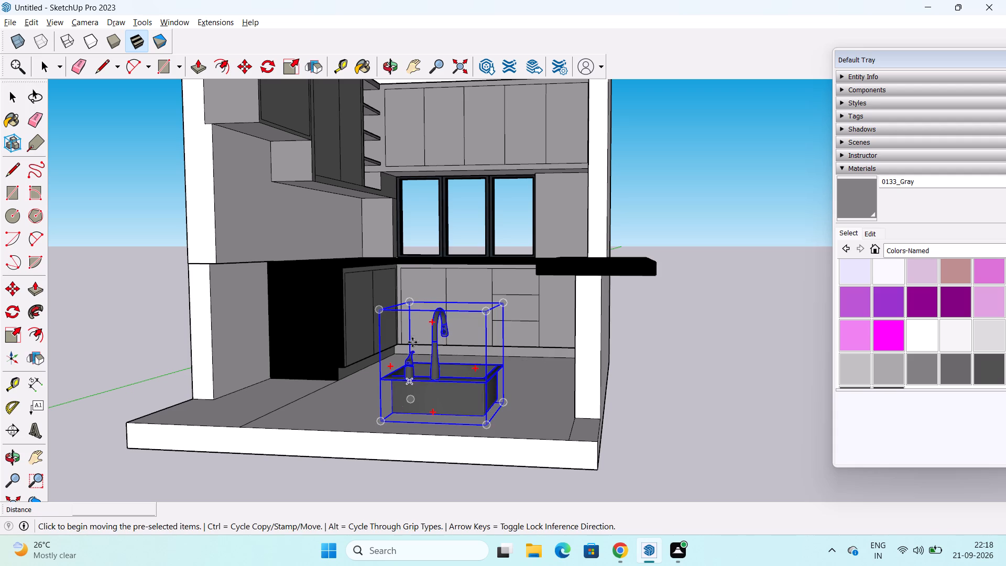
{"action": "key", "text": "space"}
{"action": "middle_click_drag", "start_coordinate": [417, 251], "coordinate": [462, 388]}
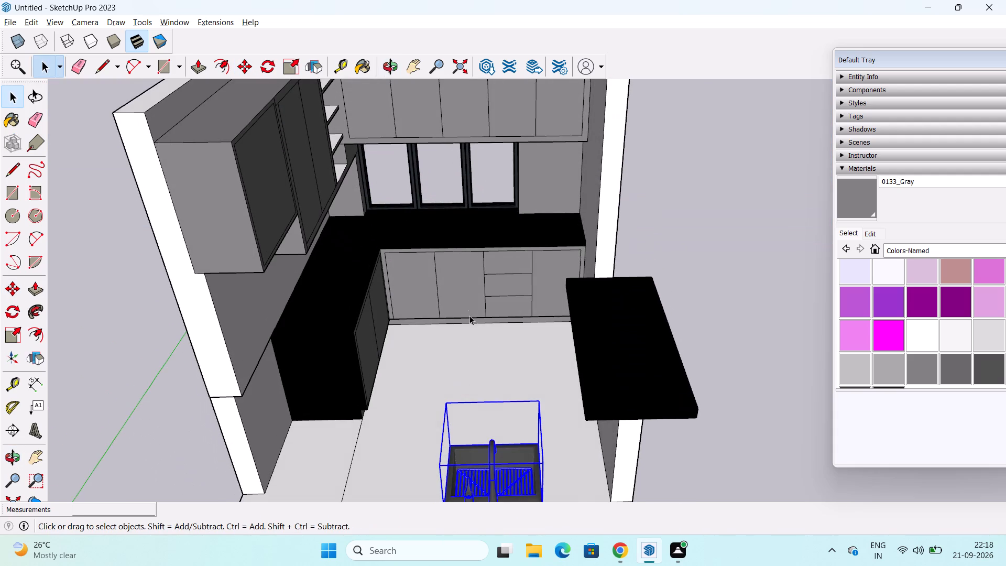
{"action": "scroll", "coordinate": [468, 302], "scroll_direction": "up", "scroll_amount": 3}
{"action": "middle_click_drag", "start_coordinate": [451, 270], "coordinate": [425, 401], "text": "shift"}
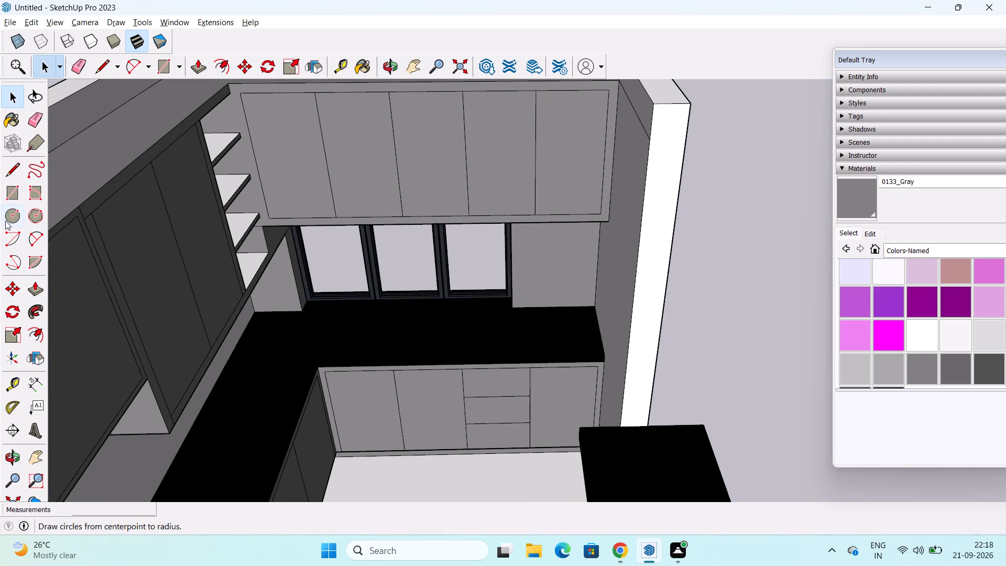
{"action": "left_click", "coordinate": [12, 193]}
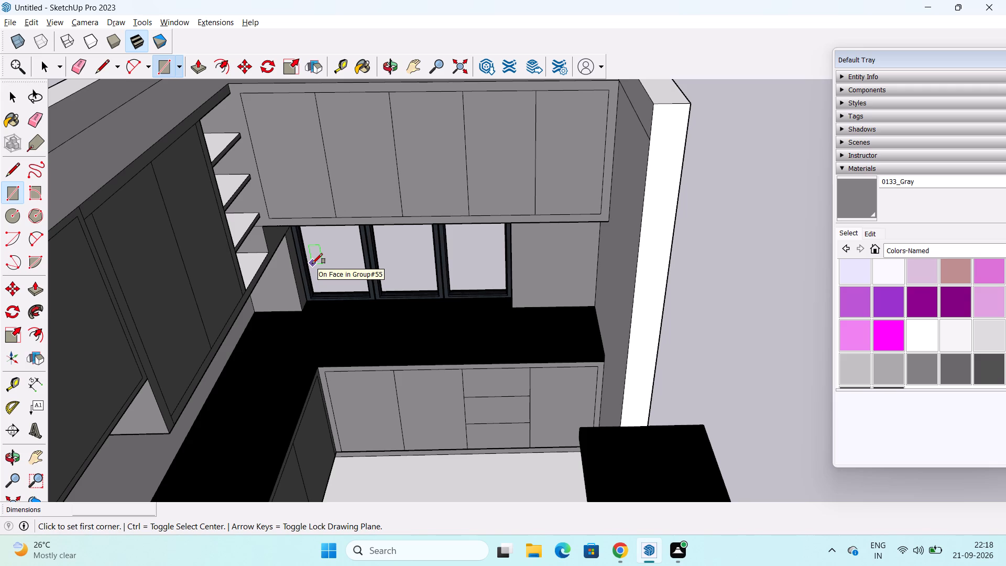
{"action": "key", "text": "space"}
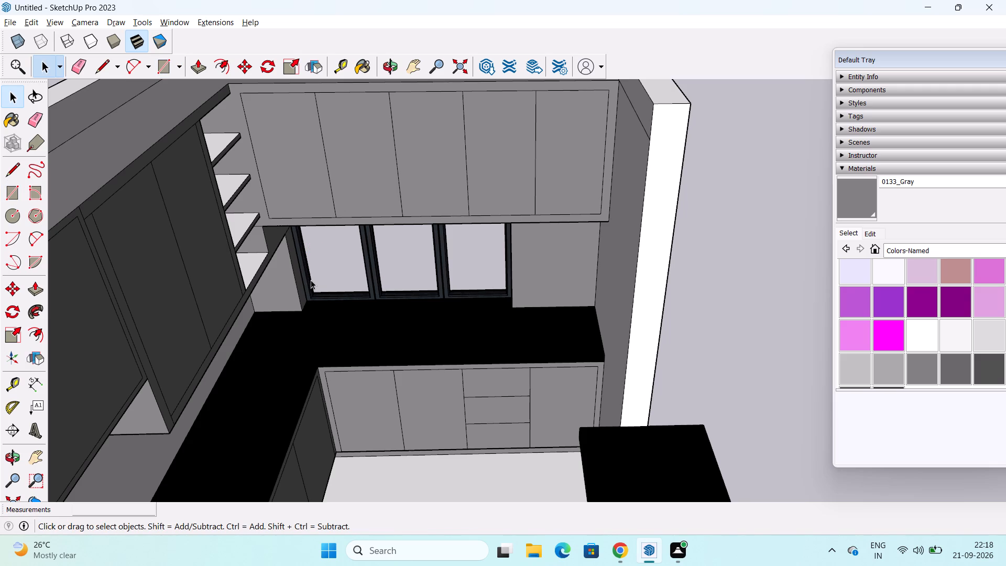
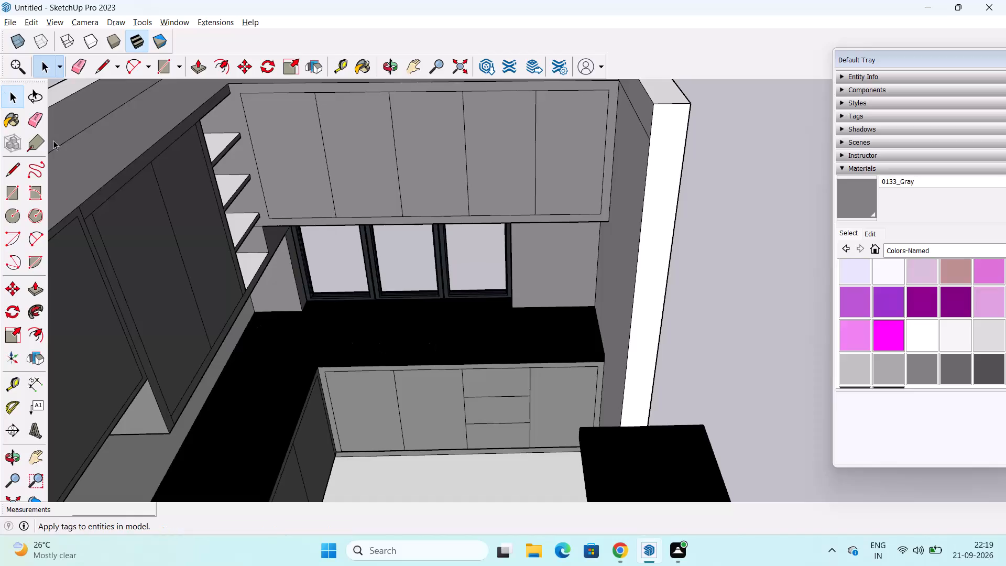
Draw a rectangle about 1' 6 7/16" by 1' 4 11/16" on the black countertop in front of the windows.
{"action": "left_click", "coordinate": [15, 194]}
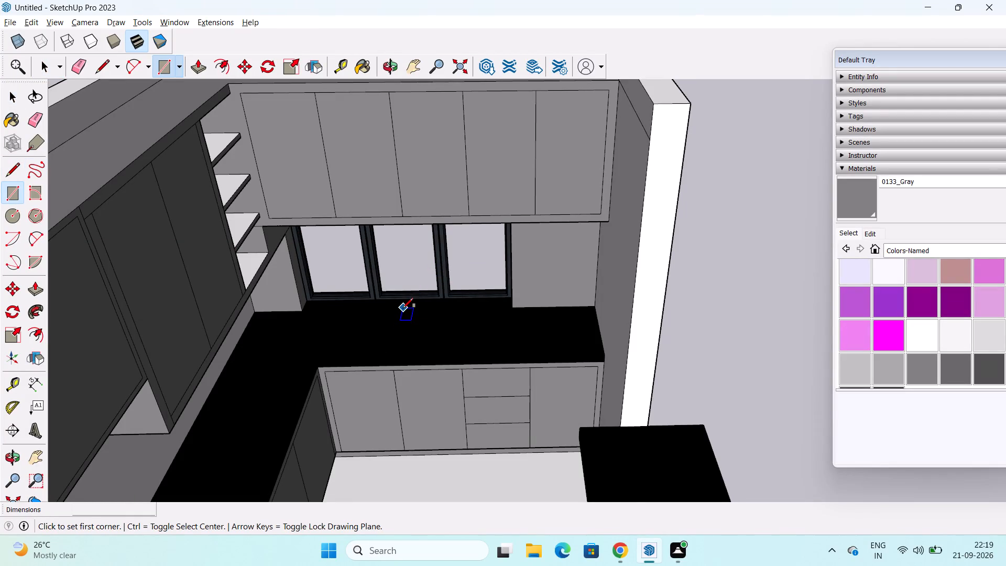
{"action": "scroll", "coordinate": [403, 308], "scroll_direction": "up", "scroll_amount": 7}
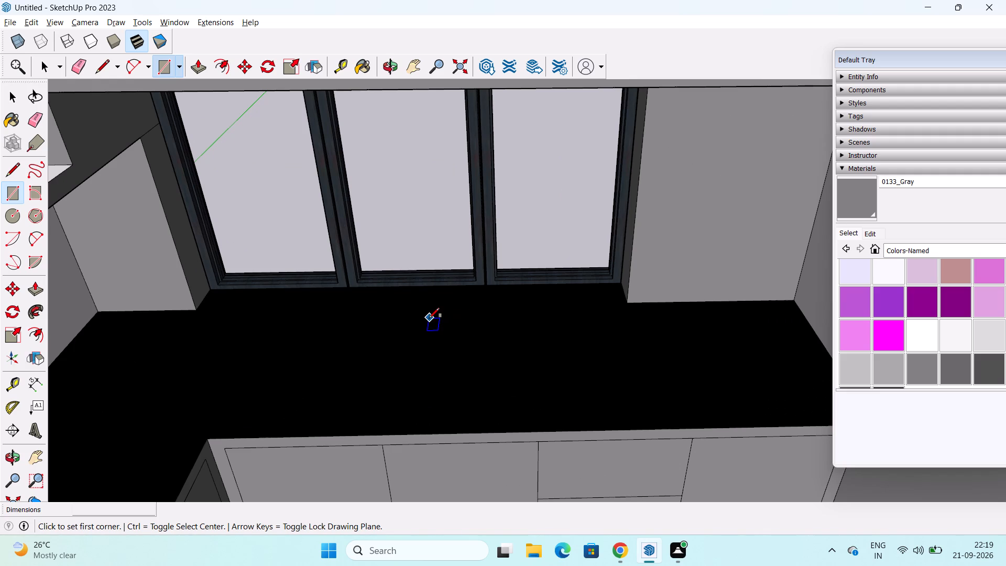
{"action": "left_click", "coordinate": [435, 317]}
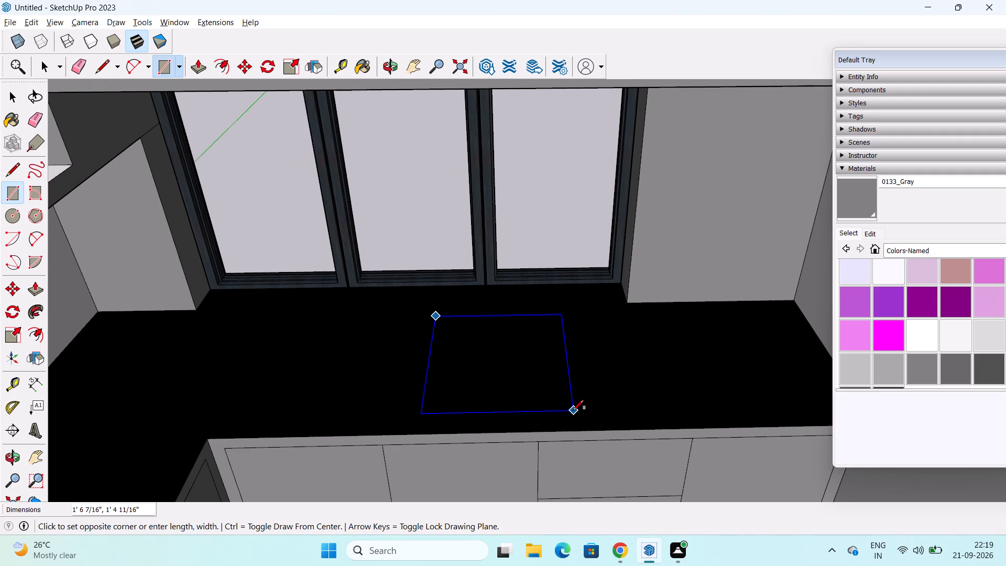
{"action": "left_click", "coordinate": [573, 410]}
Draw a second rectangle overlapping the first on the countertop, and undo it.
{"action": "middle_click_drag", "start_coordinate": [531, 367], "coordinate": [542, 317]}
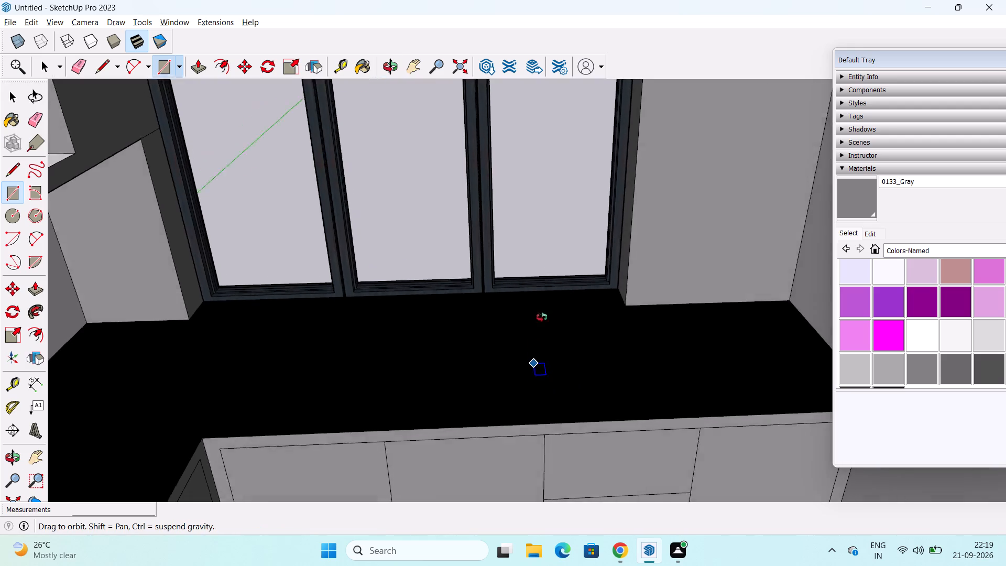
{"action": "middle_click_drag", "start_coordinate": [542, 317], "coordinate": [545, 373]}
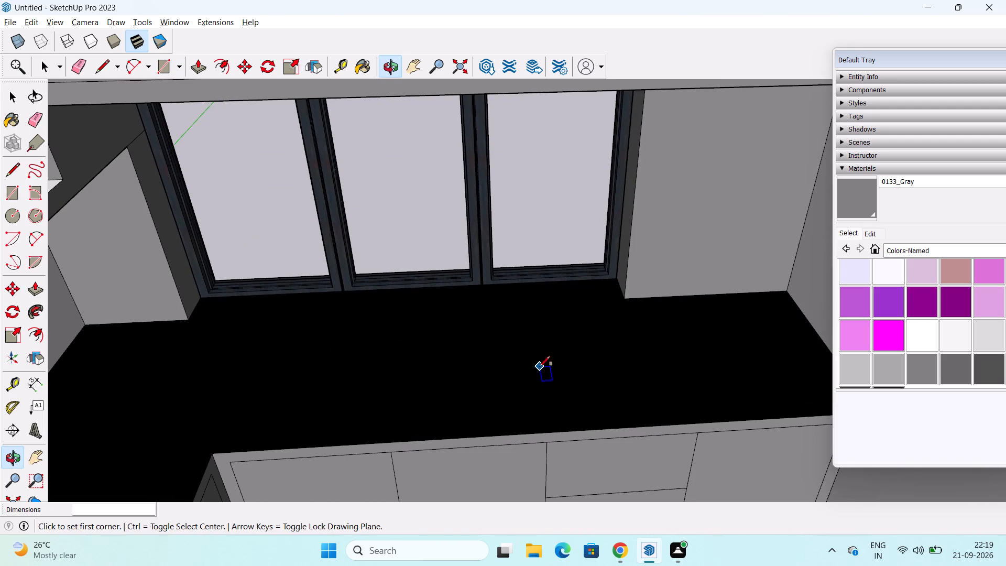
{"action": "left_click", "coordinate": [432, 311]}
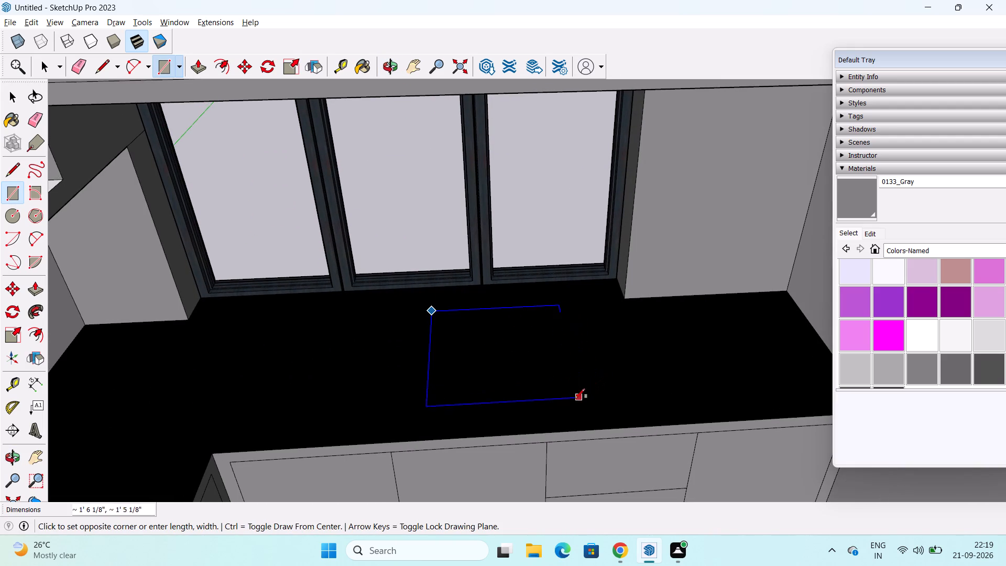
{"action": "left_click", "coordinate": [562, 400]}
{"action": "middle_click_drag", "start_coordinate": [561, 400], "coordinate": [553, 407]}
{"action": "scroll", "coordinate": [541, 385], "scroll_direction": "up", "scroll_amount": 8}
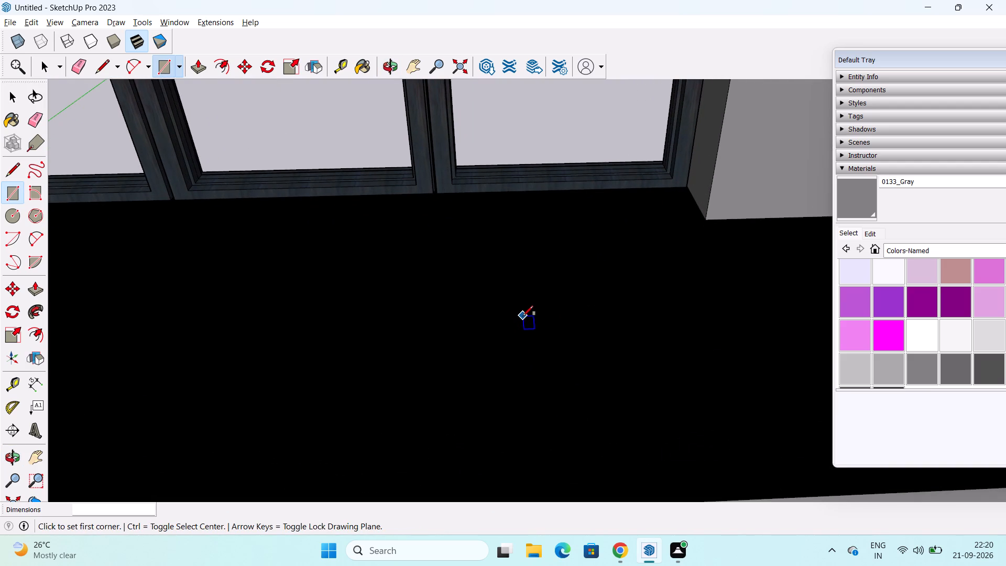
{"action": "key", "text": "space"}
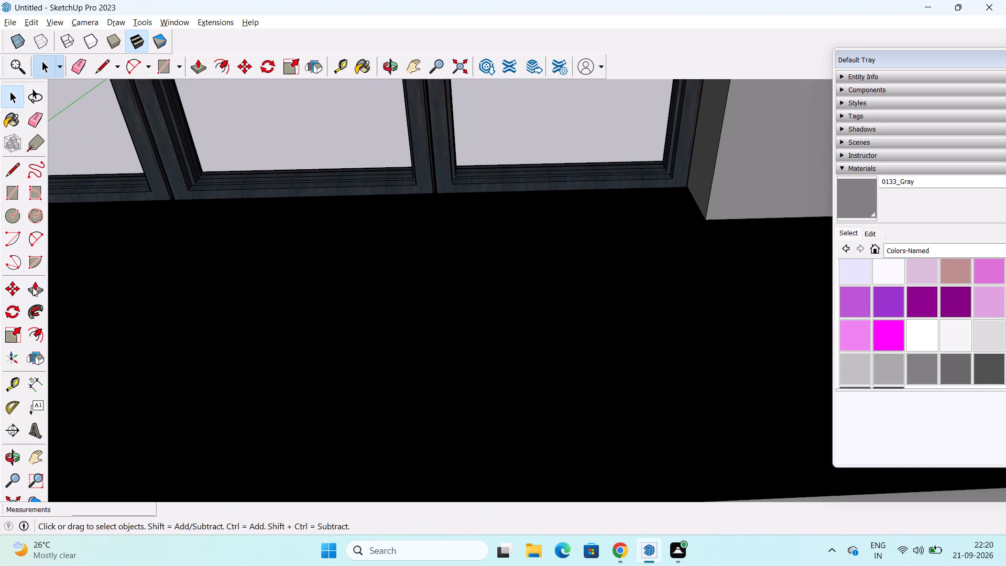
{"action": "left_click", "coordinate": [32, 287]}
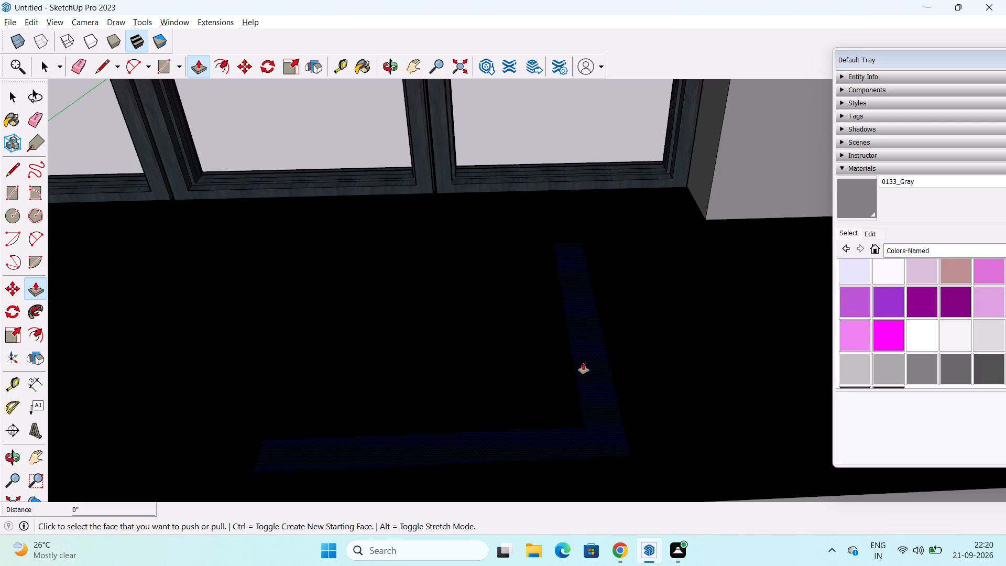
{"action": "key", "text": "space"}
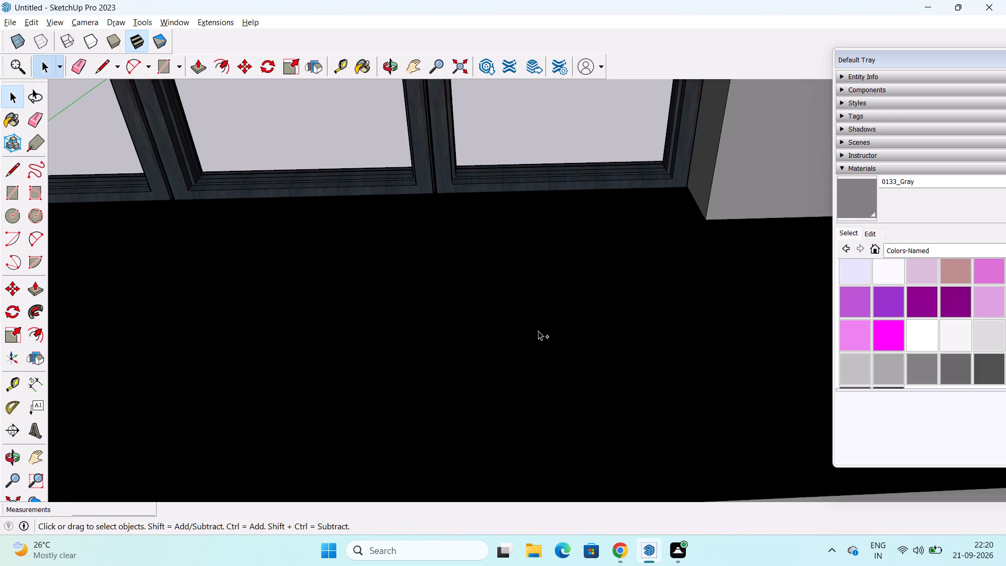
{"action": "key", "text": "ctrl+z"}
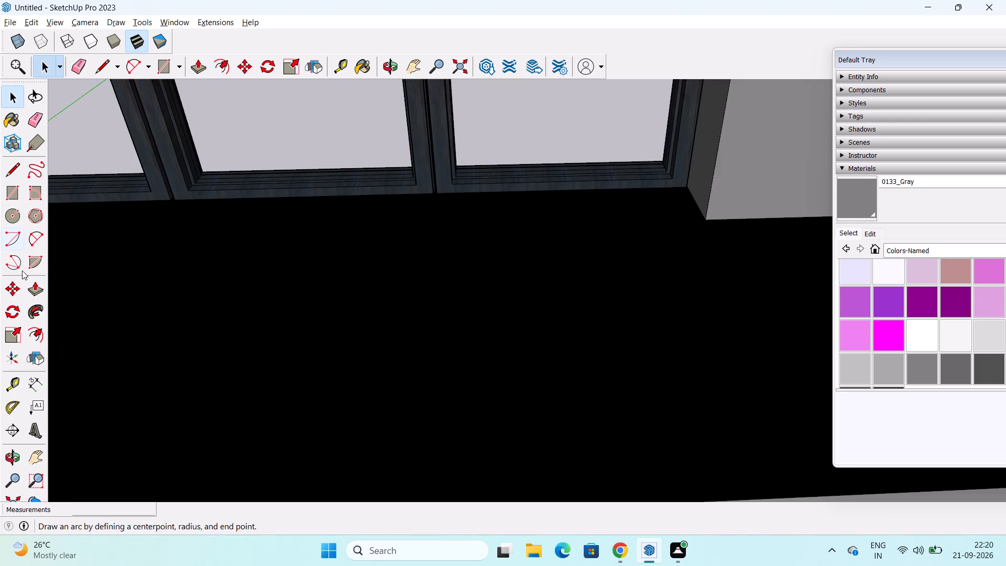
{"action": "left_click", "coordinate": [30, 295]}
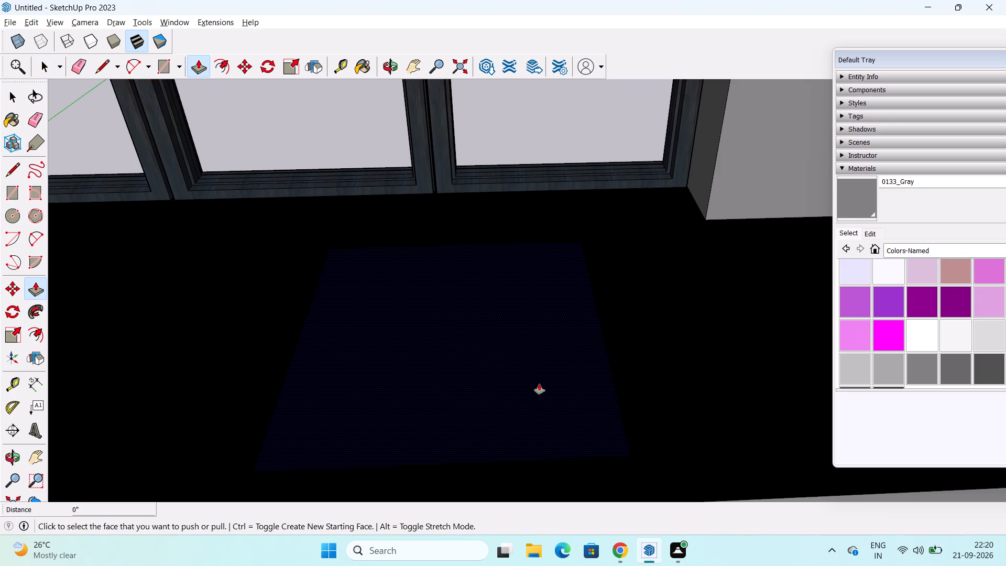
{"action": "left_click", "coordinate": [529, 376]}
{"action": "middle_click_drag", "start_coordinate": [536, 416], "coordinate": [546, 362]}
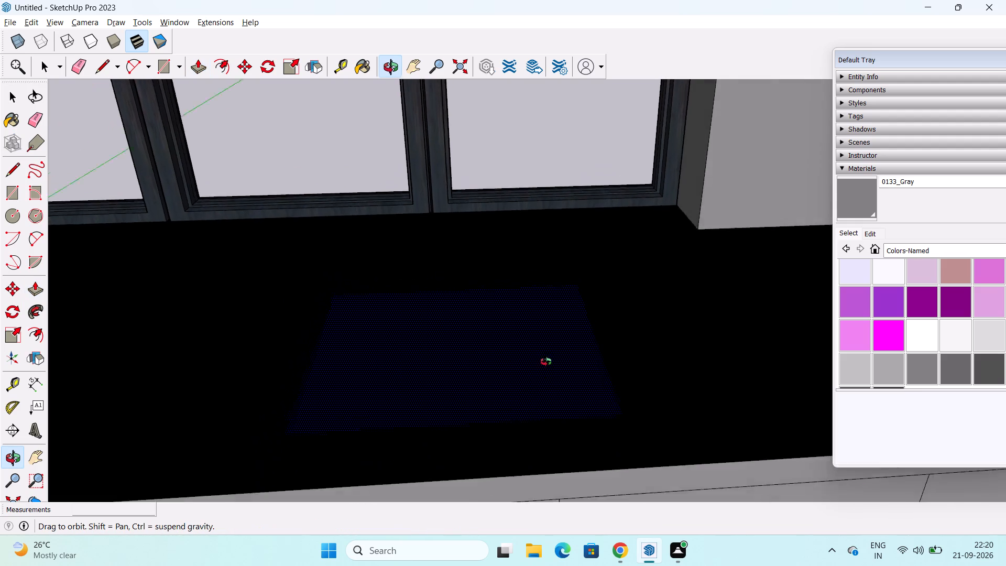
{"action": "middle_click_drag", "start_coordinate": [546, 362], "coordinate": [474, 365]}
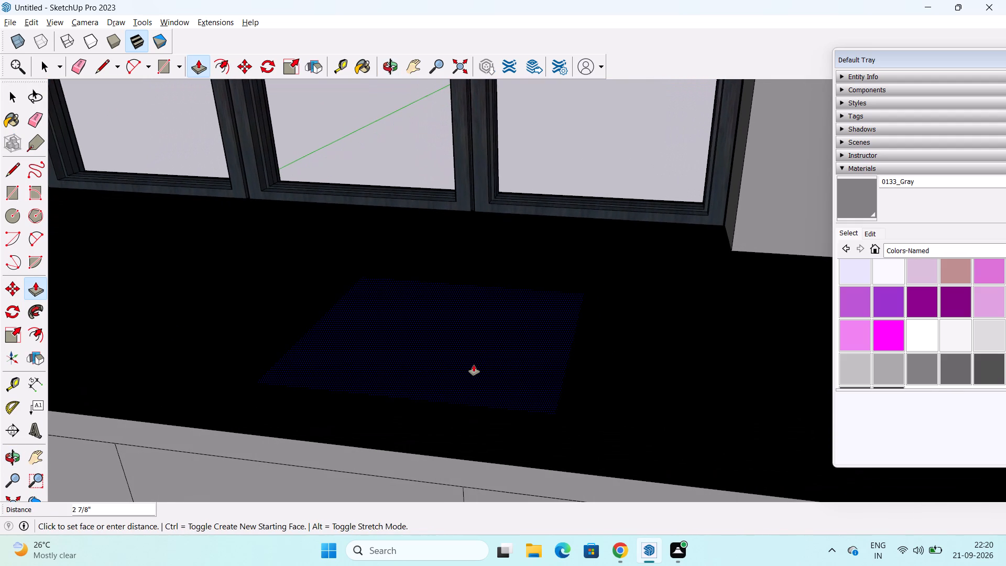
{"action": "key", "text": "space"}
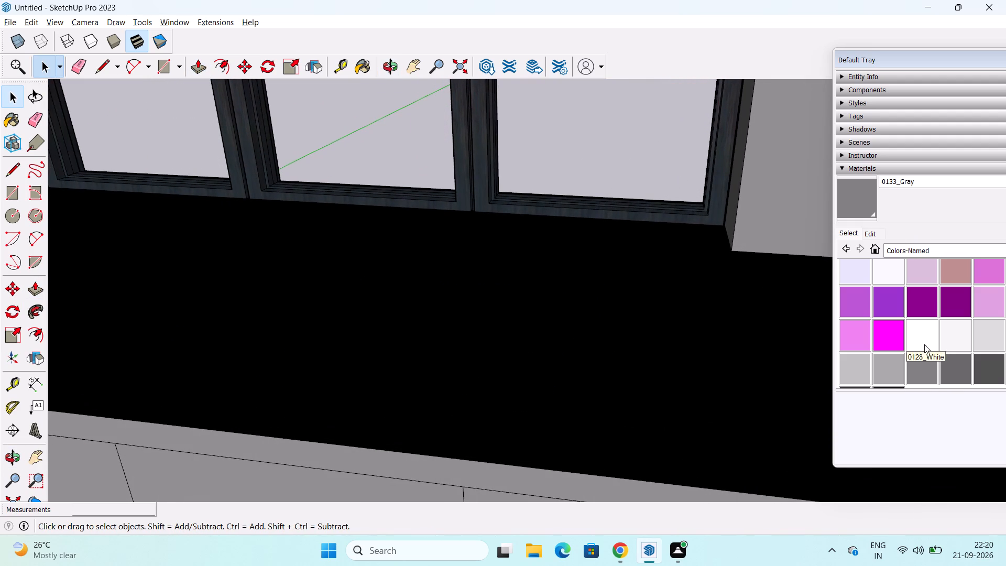
Paint the countertop's top surface around the rectangle with the 0128_White material.
{"action": "left_click", "coordinate": [923, 343]}
{"action": "left_click", "coordinate": [666, 354]}
{"action": "scroll", "coordinate": [406, 377], "scroll_direction": "down", "scroll_amount": 2}
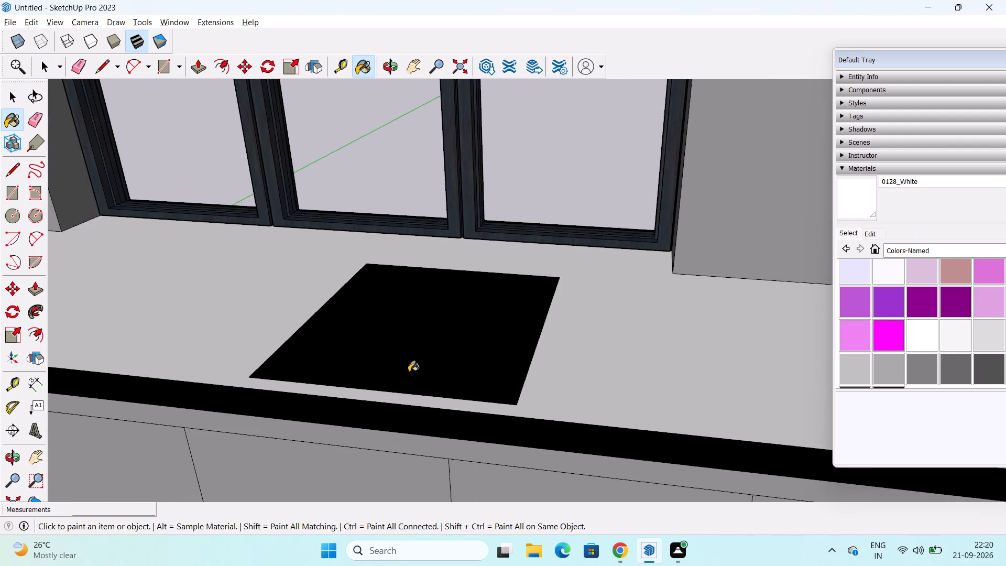
{"action": "scroll", "coordinate": [409, 372], "scroll_direction": "down", "scroll_amount": 4}
{"action": "key", "text": "space"}
{"action": "key", "text": "space"}
{"action": "key", "text": "space"}
{"action": "key", "text": "space"}
{"action": "key", "text": "space"}
{"action": "key", "text": "space"}
{"action": "key", "text": "space"}
{"action": "key", "text": "space"}
Push the black rectangular face on the countertop down by 1' for the sink opening.
{"action": "middle_click_drag", "start_coordinate": [322, 371], "coordinate": [371, 329]}
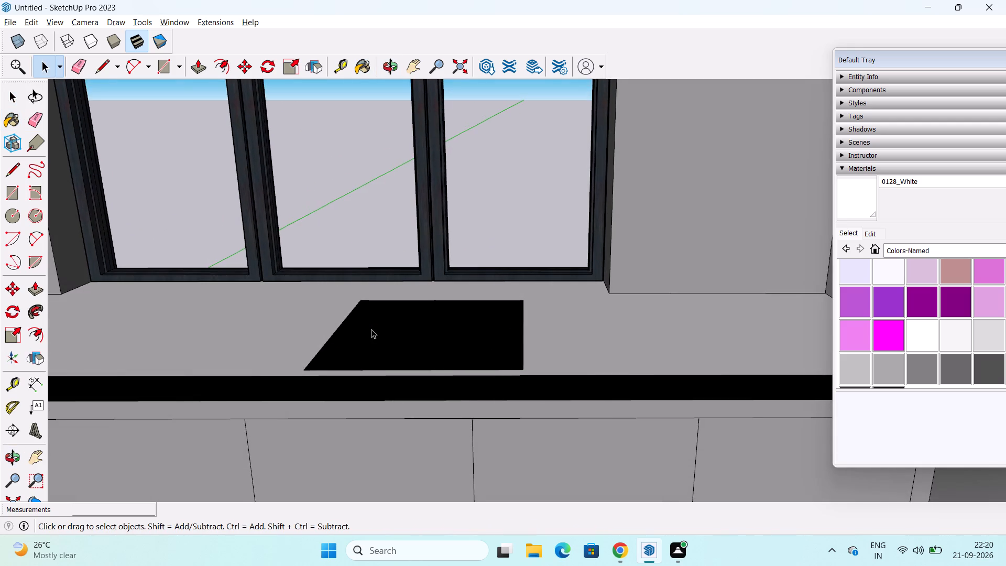
{"action": "scroll", "coordinate": [373, 323], "scroll_direction": "down", "scroll_amount": 5}
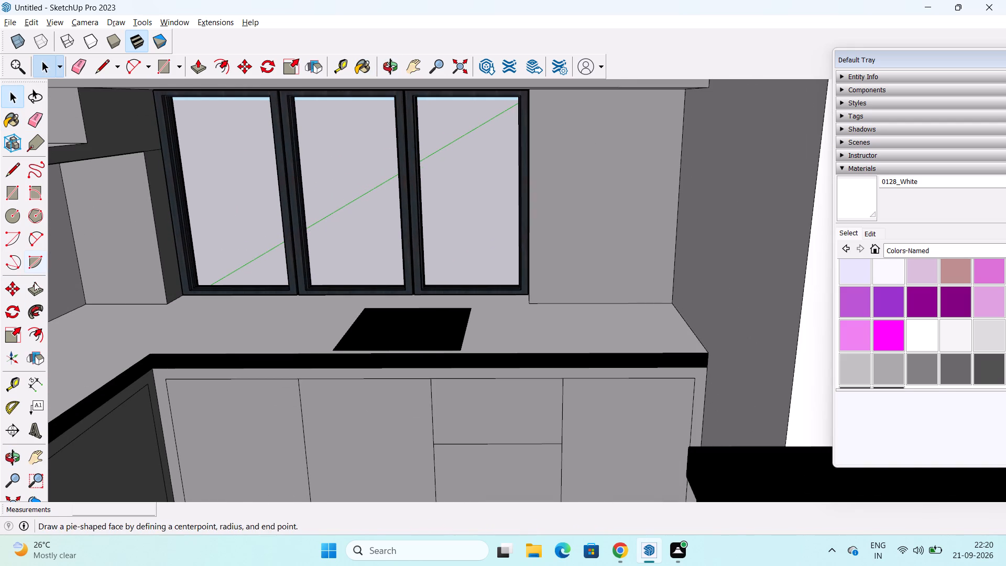
{"action": "left_click", "coordinate": [36, 287]}
{"action": "left_click", "coordinate": [402, 321]}
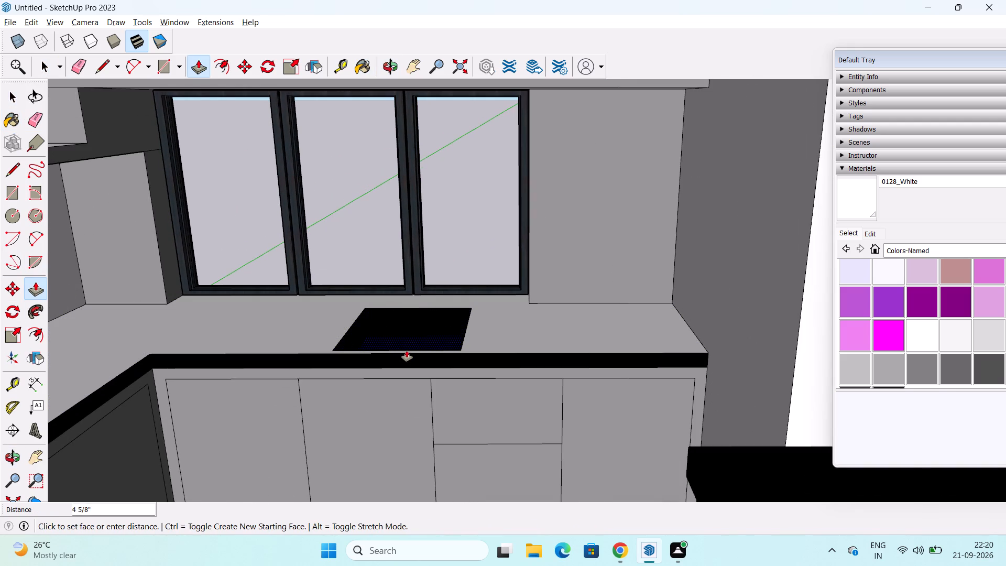
{"action": "type", "text": "1'"}
{"action": "key", "text": "Return"}
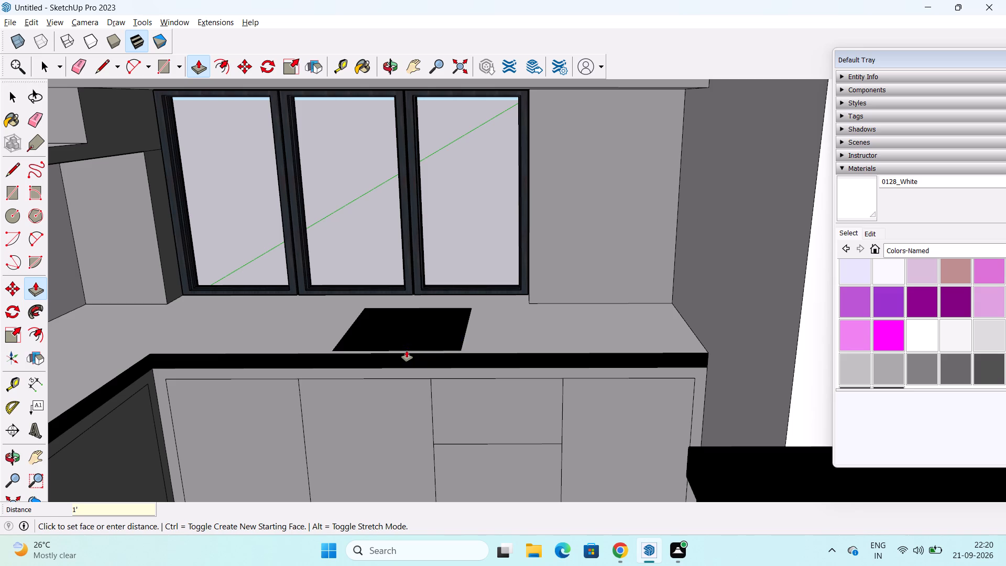
{"action": "key", "text": "space"}
Scale the sink model standing on the floor vertically along the blue axis by a factor of 0.85.
{"action": "scroll", "coordinate": [386, 360], "scroll_direction": "down", "scroll_amount": 6}
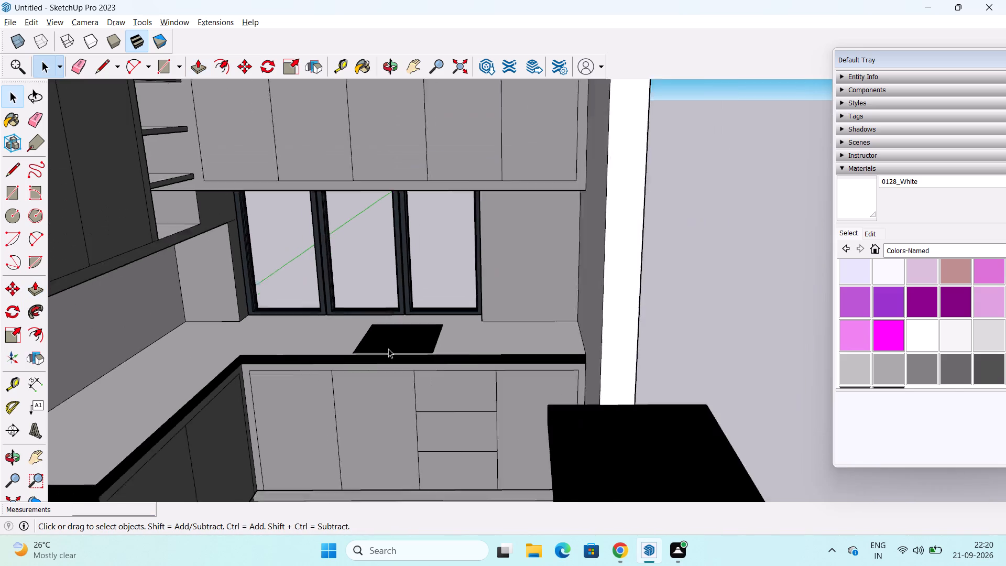
{"action": "scroll", "coordinate": [388, 349], "scroll_direction": "down", "scroll_amount": 1}
{"action": "middle_click_drag", "start_coordinate": [388, 375], "coordinate": [436, 155], "text": "shift"}
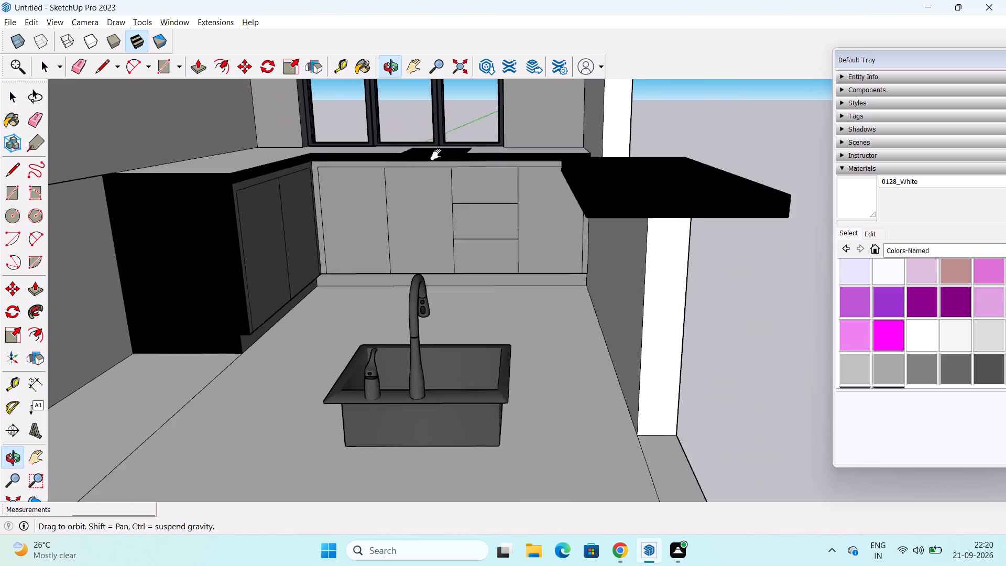
{"action": "middle_click_drag", "start_coordinate": [436, 155], "coordinate": [439, 143], "text": "shift"}
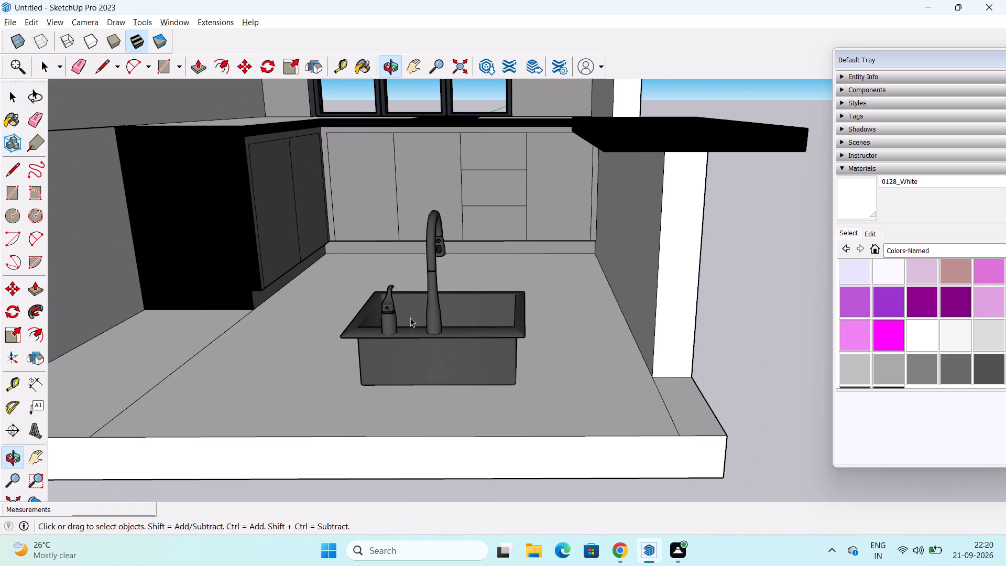
{"action": "left_click", "coordinate": [411, 336]}
{"action": "left_click", "coordinate": [11, 337]}
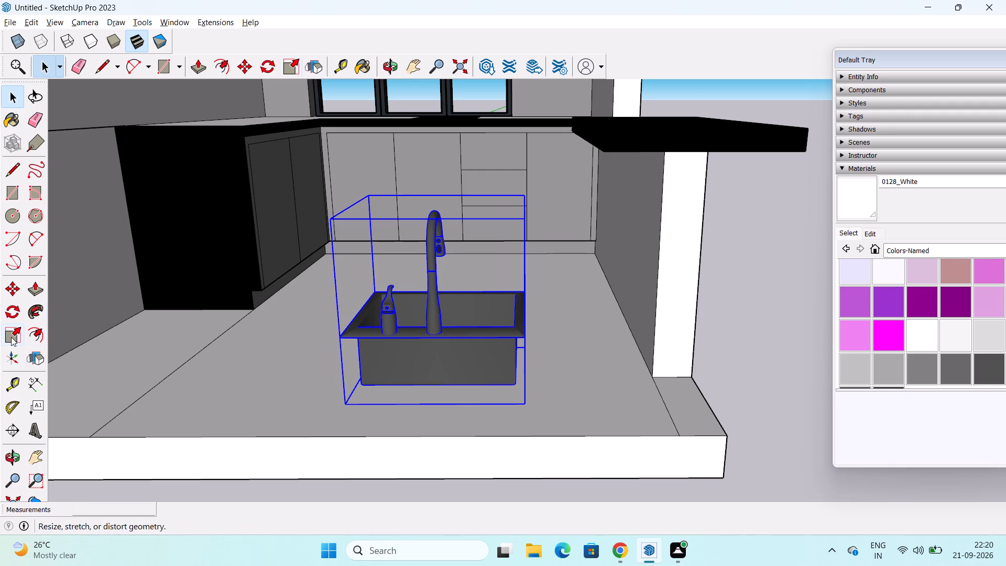
{"action": "left_click_drag", "start_coordinate": [441, 201], "coordinate": [441, 225]}
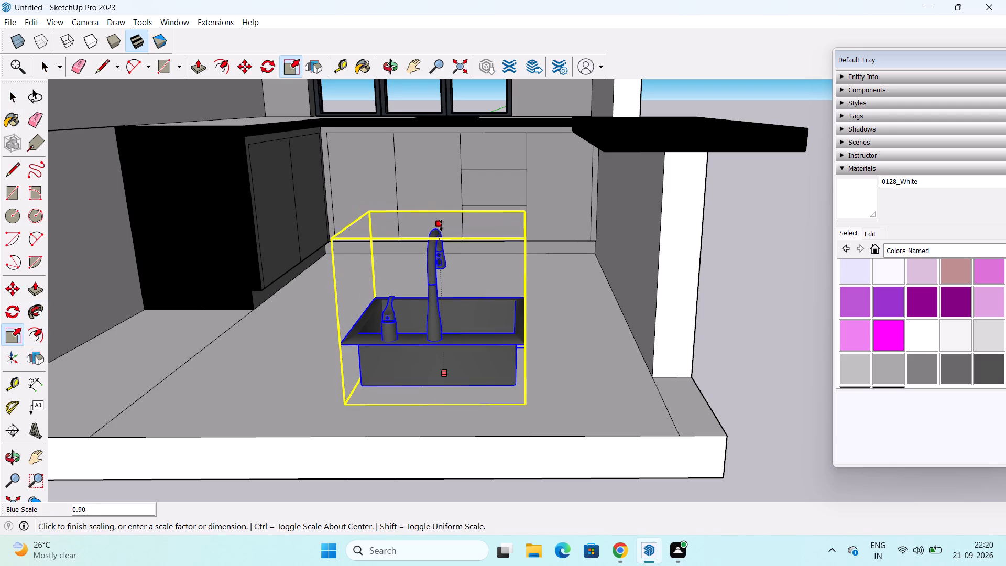
{"action": "left_click_drag", "start_coordinate": [441, 225], "coordinate": [440, 237]}
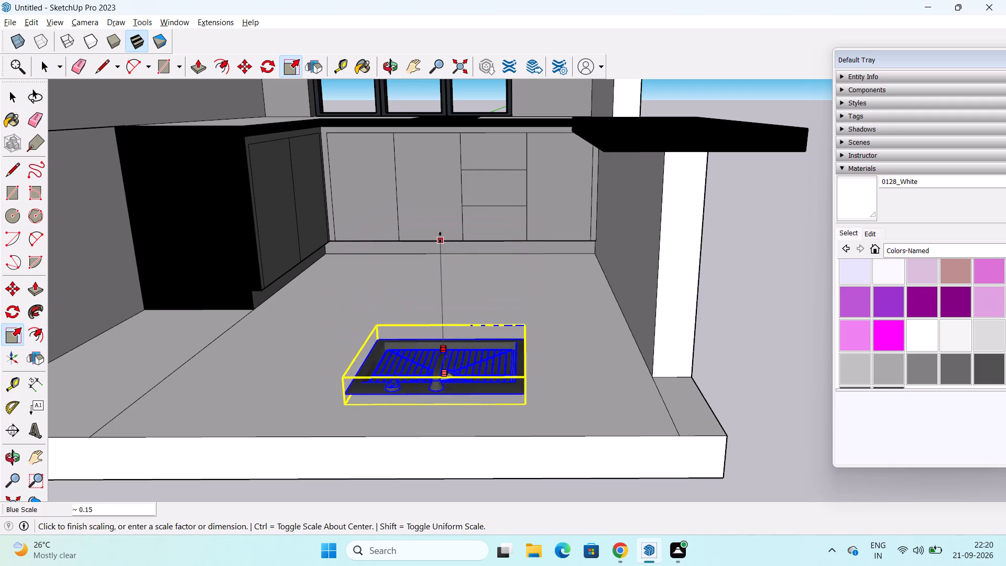
{"action": "left_click_drag", "start_coordinate": [440, 237], "coordinate": [441, 233]}
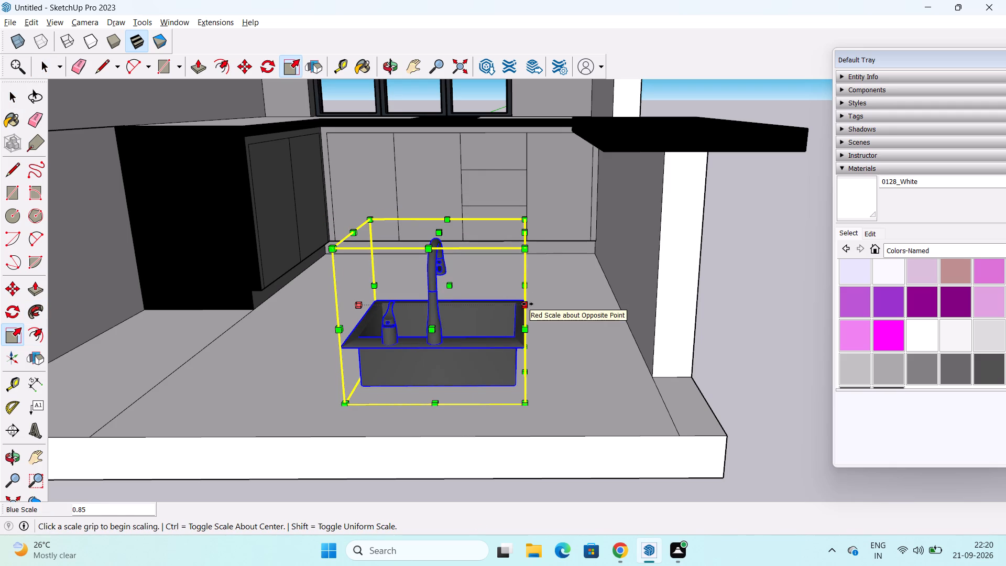
Scale the sink's width along the red axis by 0.82 and again by 0.91, slightly reducing its depth in between.
{"action": "left_click_drag", "start_coordinate": [528, 304], "coordinate": [496, 298]}
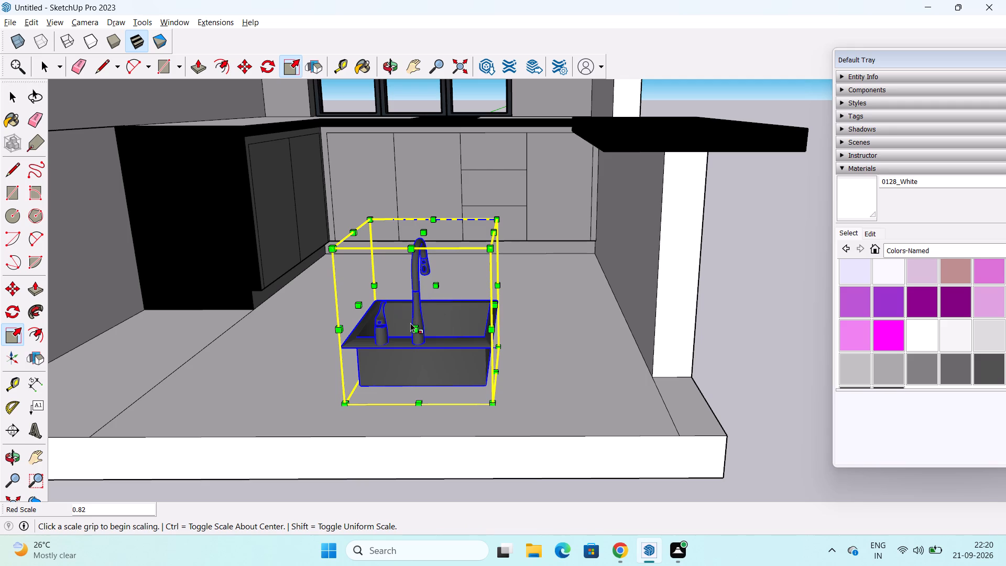
{"action": "left_click_drag", "start_coordinate": [416, 332], "coordinate": [424, 315]}
{"action": "middle_click_drag", "start_coordinate": [443, 279], "coordinate": [446, 356]}
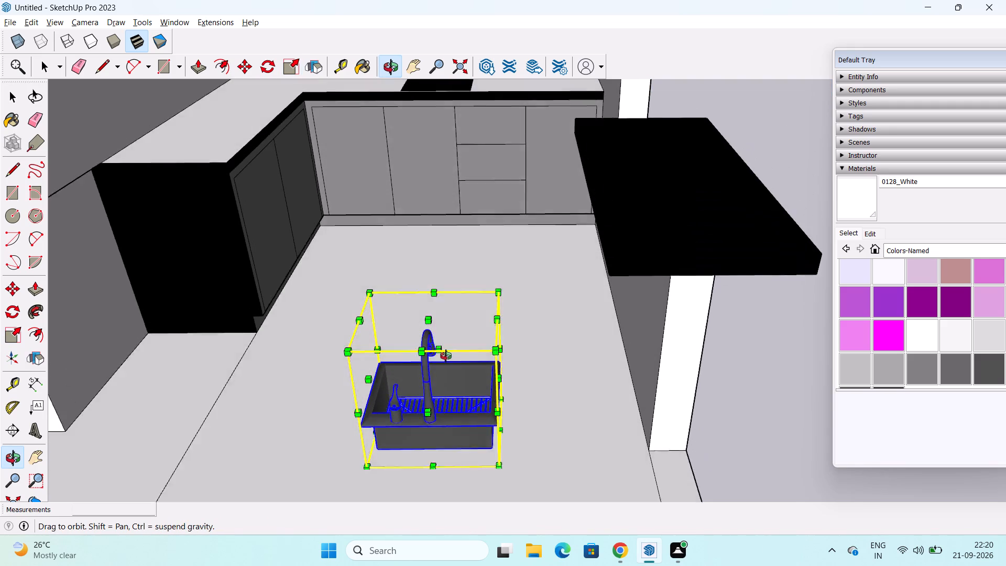
{"action": "middle_click_drag", "start_coordinate": [446, 356], "coordinate": [447, 369]}
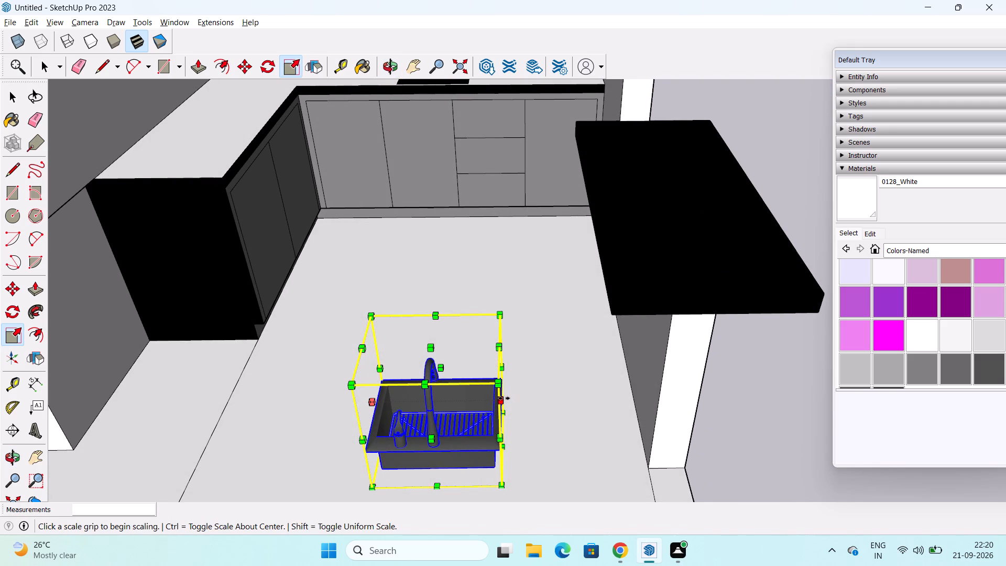
{"action": "left_click_drag", "start_coordinate": [504, 398], "coordinate": [489, 397]}
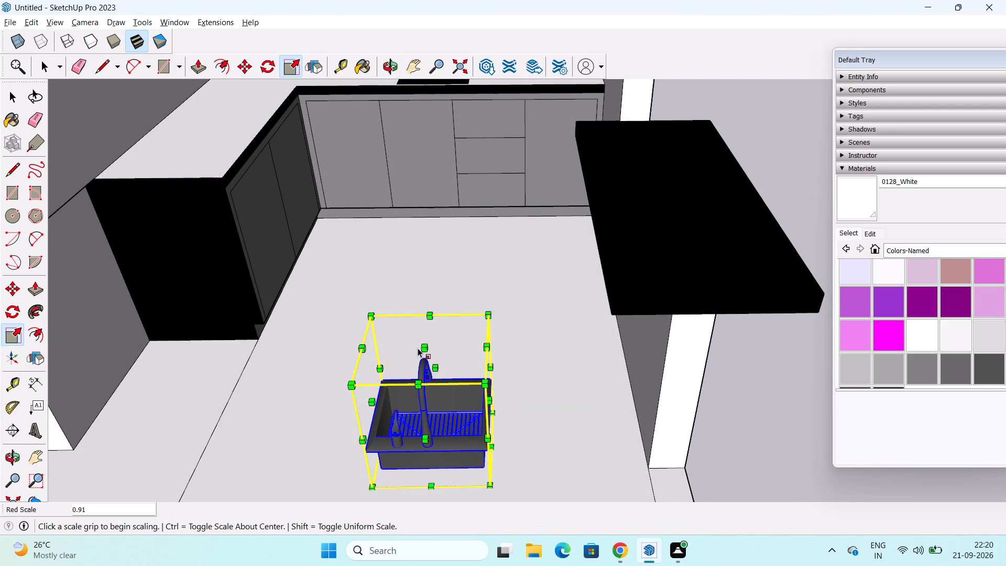
{"action": "key", "text": "space"}
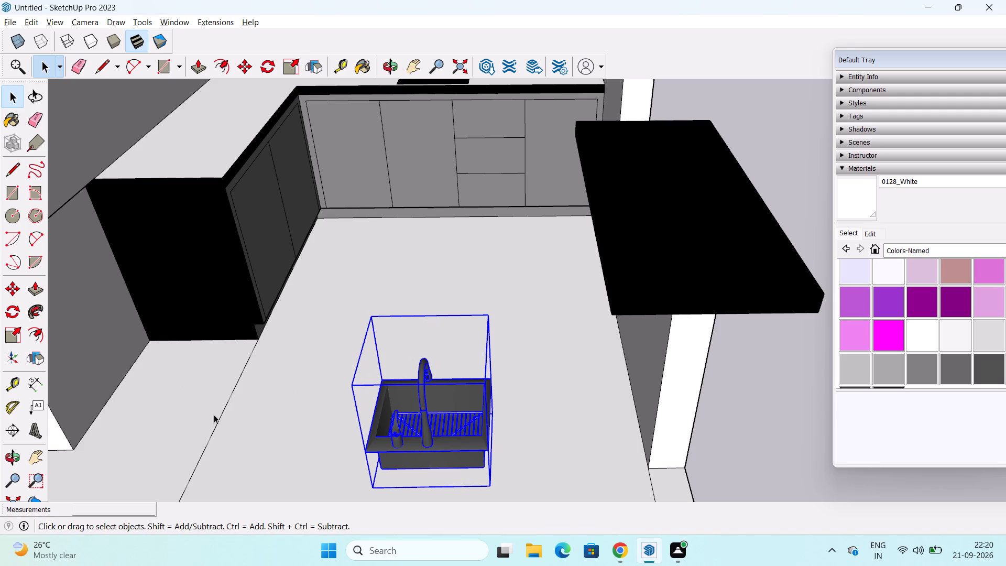
Rotate the sink model 180° on the floor plane about its bottom corner so the faucet side faces the windows.
{"action": "left_click", "coordinate": [6, 314]}
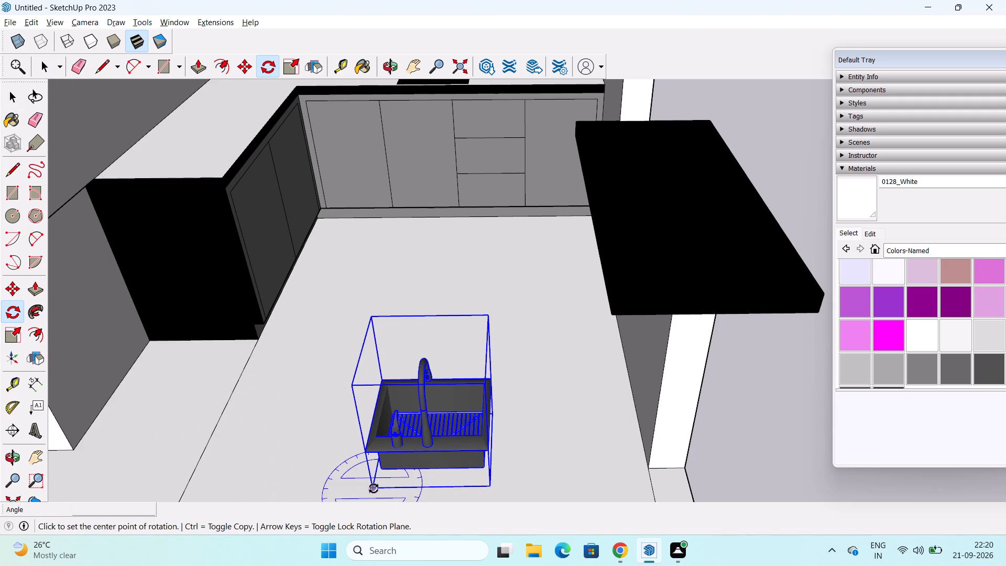
{"action": "left_click", "coordinate": [373, 488]}
{"action": "left_click", "coordinate": [512, 480]}
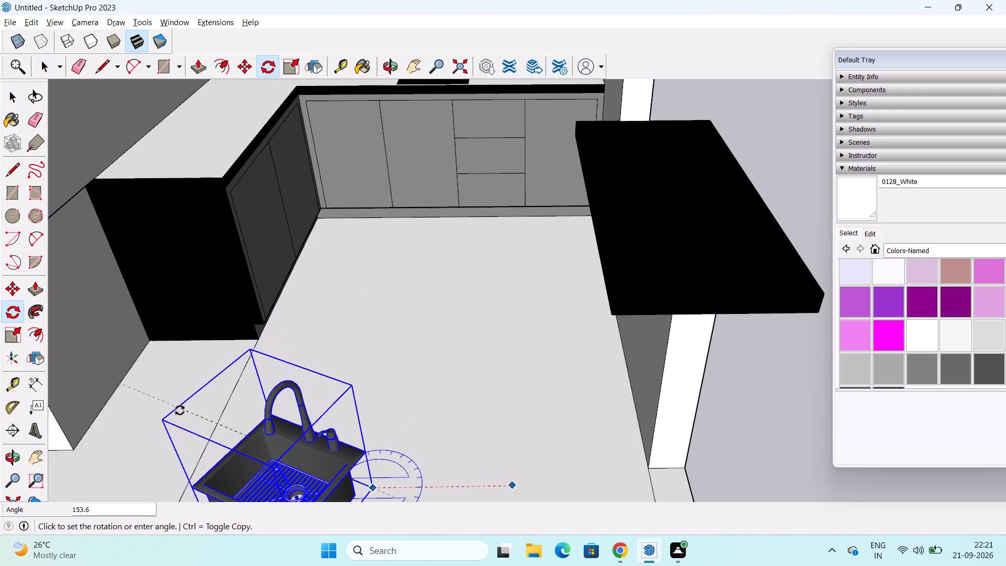
{"action": "middle_click_drag", "start_coordinate": [172, 422], "coordinate": [254, 306], "text": "shift"}
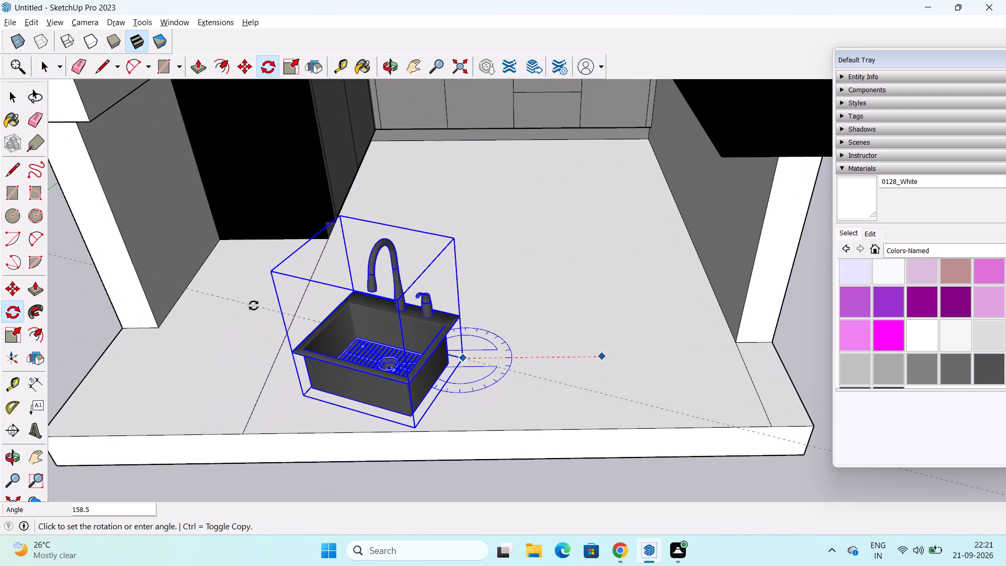
{"action": "left_click", "coordinate": [279, 358]}
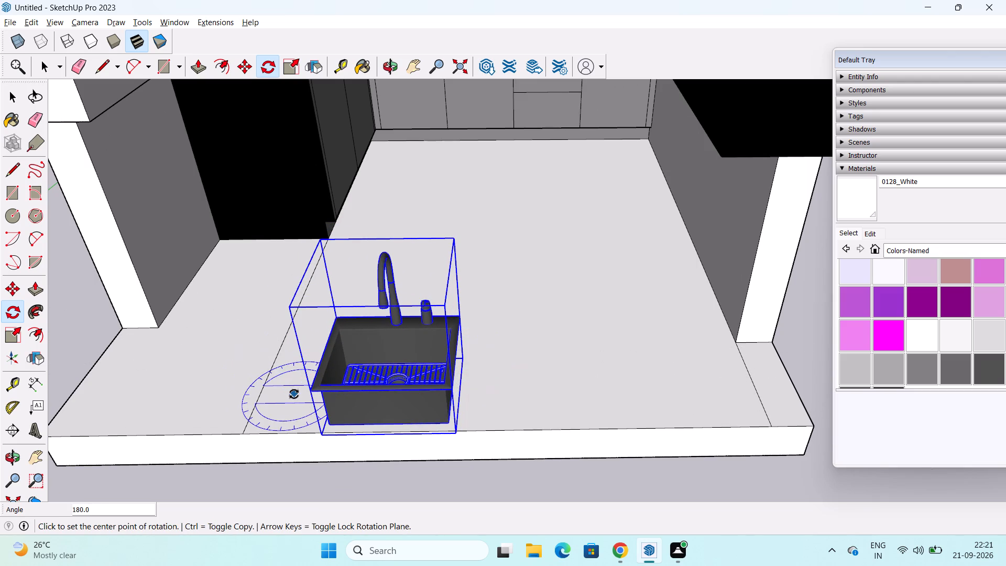
{"action": "key", "text": "space"}
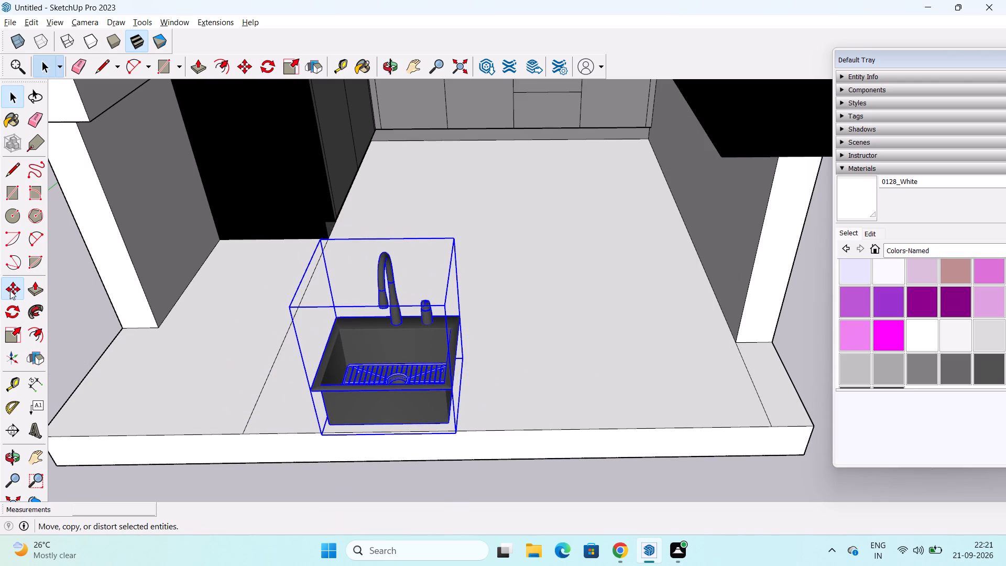
Move the sink model from the floor up to the countertop, snapping it to the corner of the sink opening.
{"action": "left_click", "coordinate": [10, 290]}
{"action": "middle_click_drag", "start_coordinate": [473, 437], "coordinate": [290, 436]}
{"action": "left_click", "coordinate": [395, 279]}
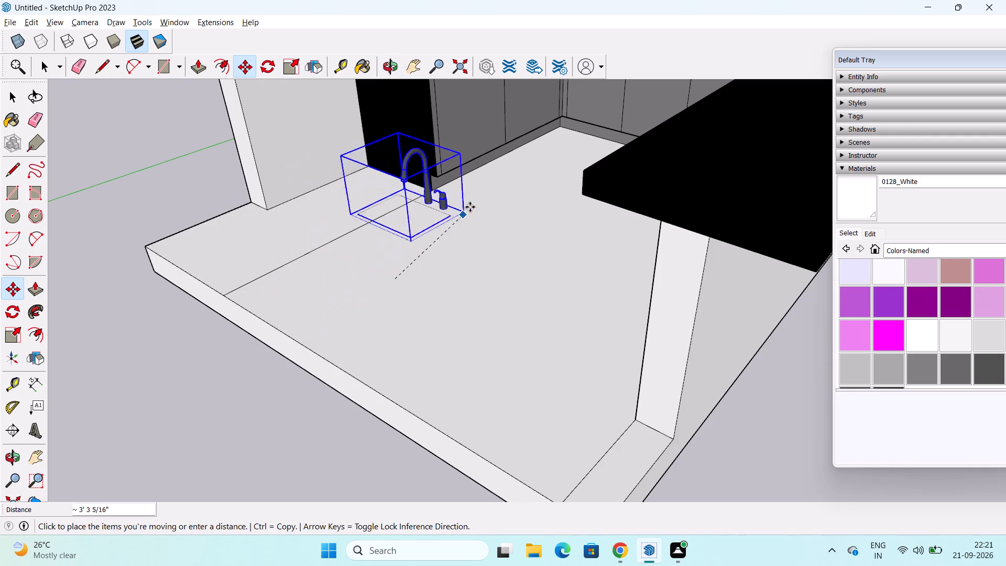
{"action": "middle_click_drag", "start_coordinate": [610, 146], "coordinate": [469, 299]}
{"action": "scroll", "coordinate": [582, 148], "scroll_direction": "up", "scroll_amount": 6}
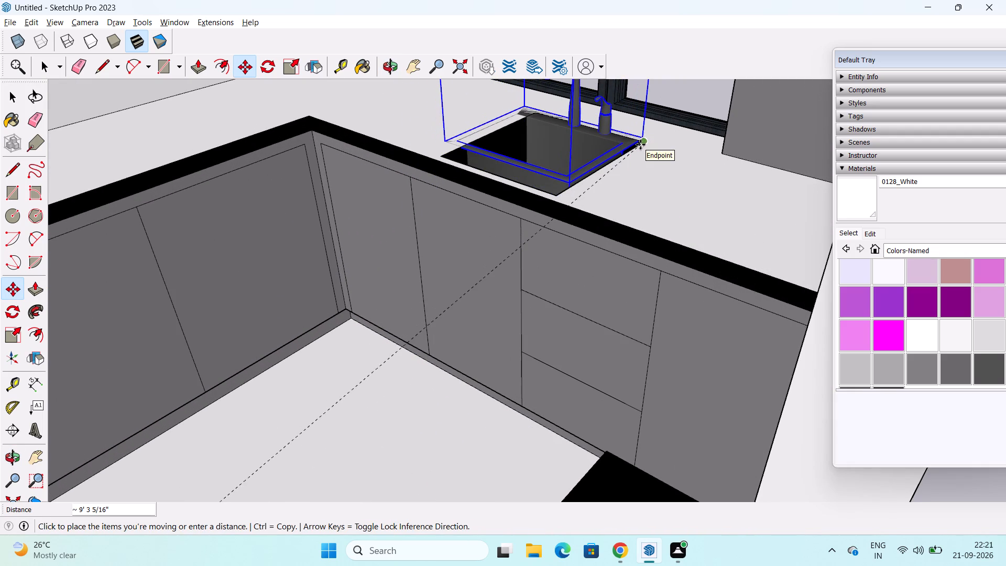
{"action": "left_click", "coordinate": [640, 148]}
Scale the sink along the red axis by 0.85, then by about 1.05 from its opposite side, to match the opening's width.
{"action": "middle_click_drag", "start_coordinate": [540, 223], "coordinate": [595, 249]}
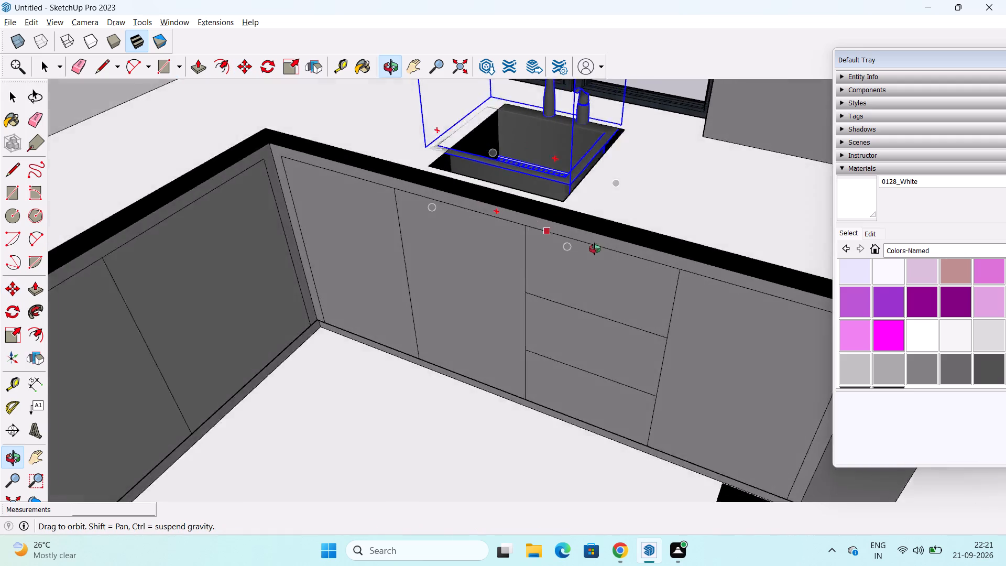
{"action": "middle_click_drag", "start_coordinate": [595, 249], "coordinate": [636, 214]}
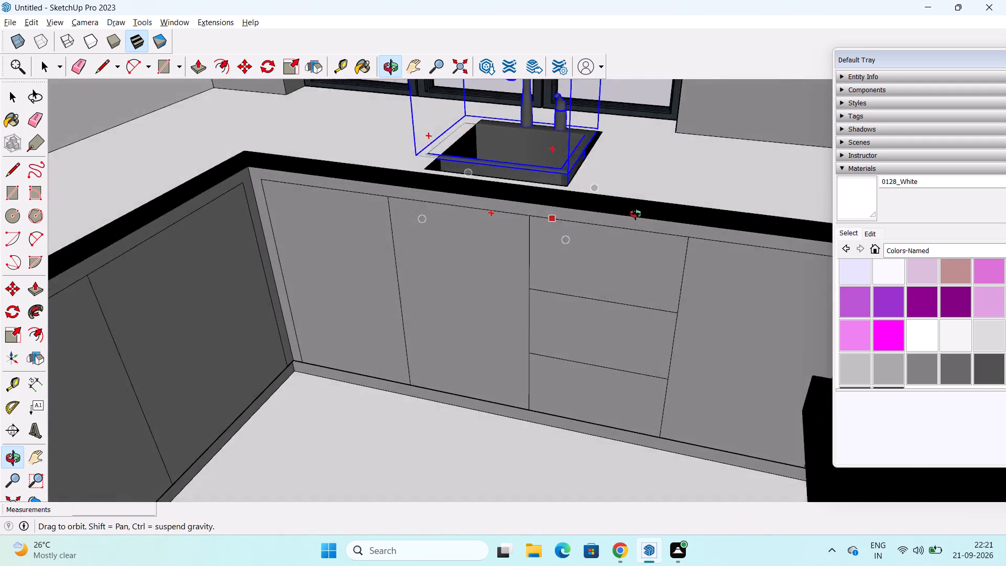
{"action": "middle_click_drag", "start_coordinate": [636, 214], "coordinate": [678, 272]}
{"action": "scroll", "coordinate": [542, 217], "scroll_direction": "up", "scroll_amount": 2}
{"action": "middle_click_drag", "start_coordinate": [538, 209], "coordinate": [551, 211]}
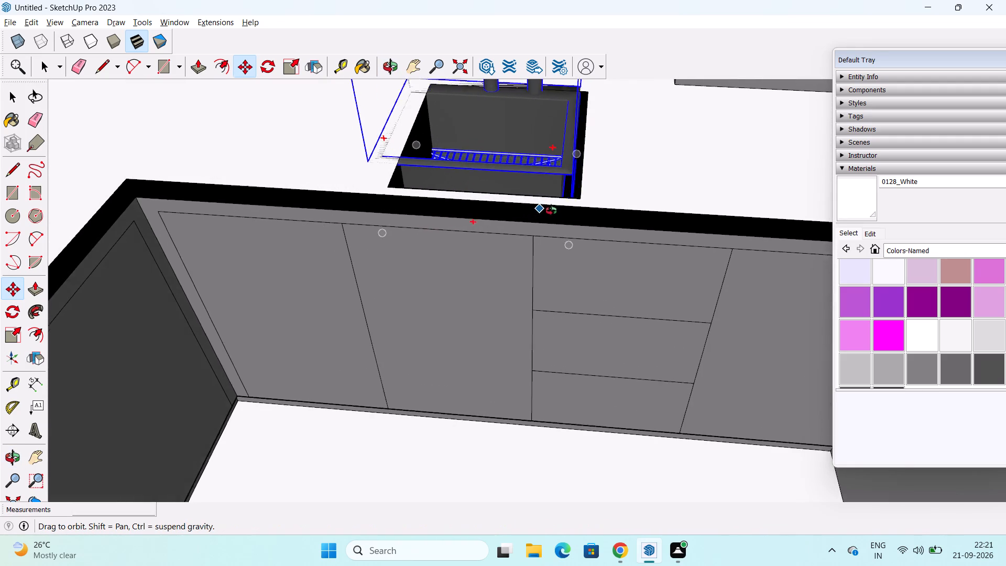
{"action": "middle_click_drag", "start_coordinate": [551, 211], "coordinate": [557, 239]}
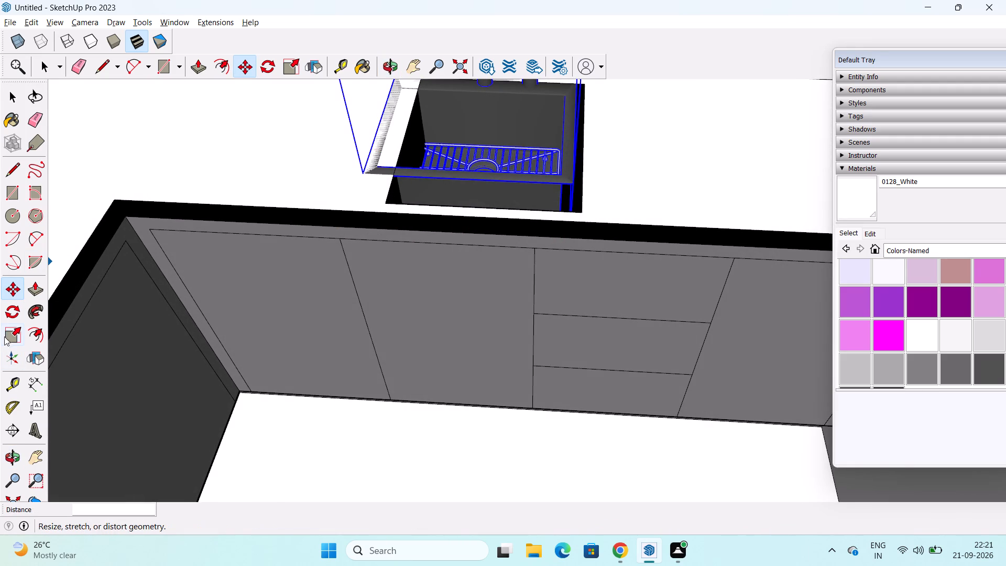
{"action": "left_click", "coordinate": [11, 333]}
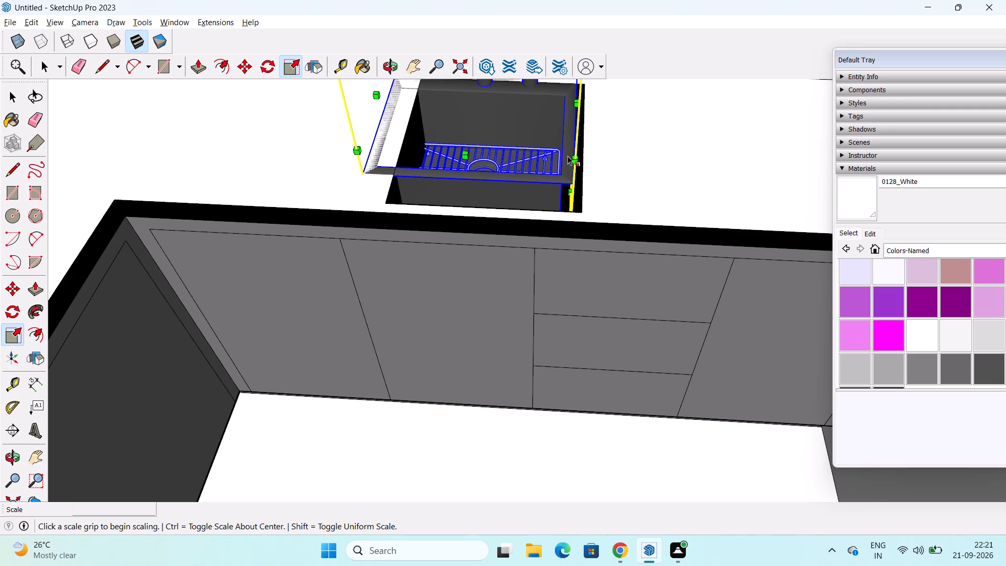
{"action": "middle_click_drag", "start_coordinate": [561, 156], "coordinate": [491, 137]}
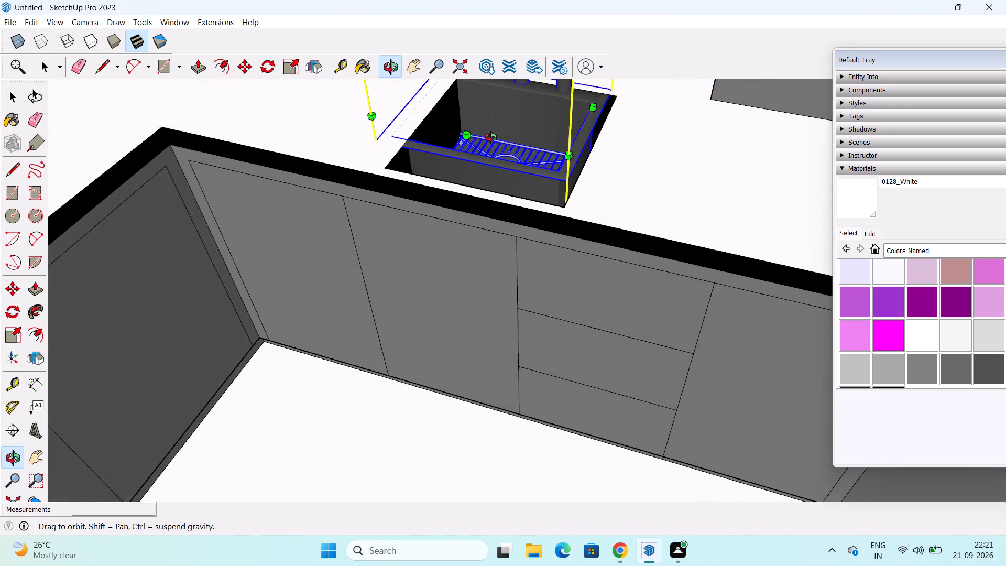
{"action": "middle_click_drag", "start_coordinate": [491, 137], "coordinate": [496, 139]}
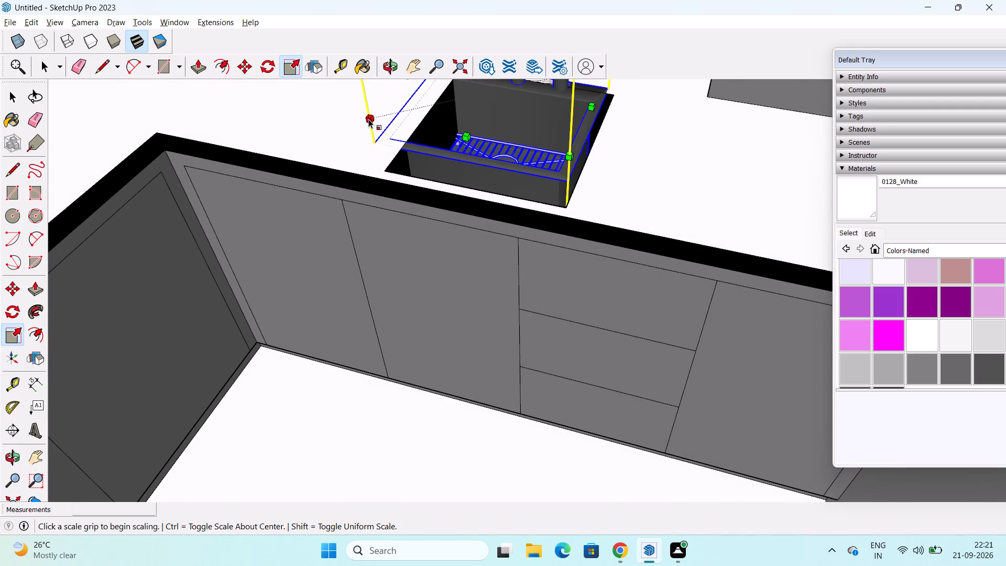
{"action": "middle_click_drag", "start_coordinate": [457, 137], "coordinate": [561, 205]}
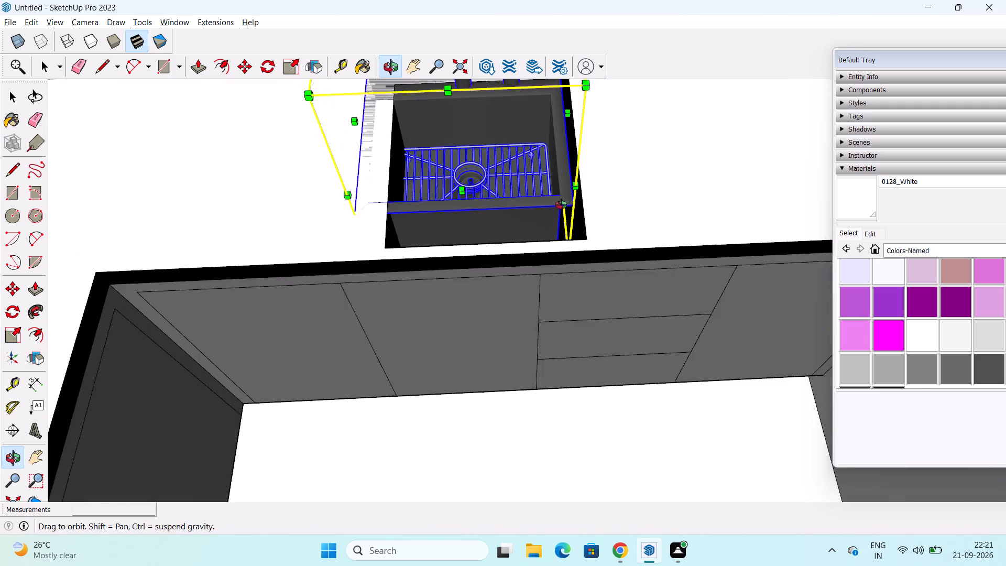
{"action": "middle_click_drag", "start_coordinate": [561, 205], "coordinate": [576, 206]}
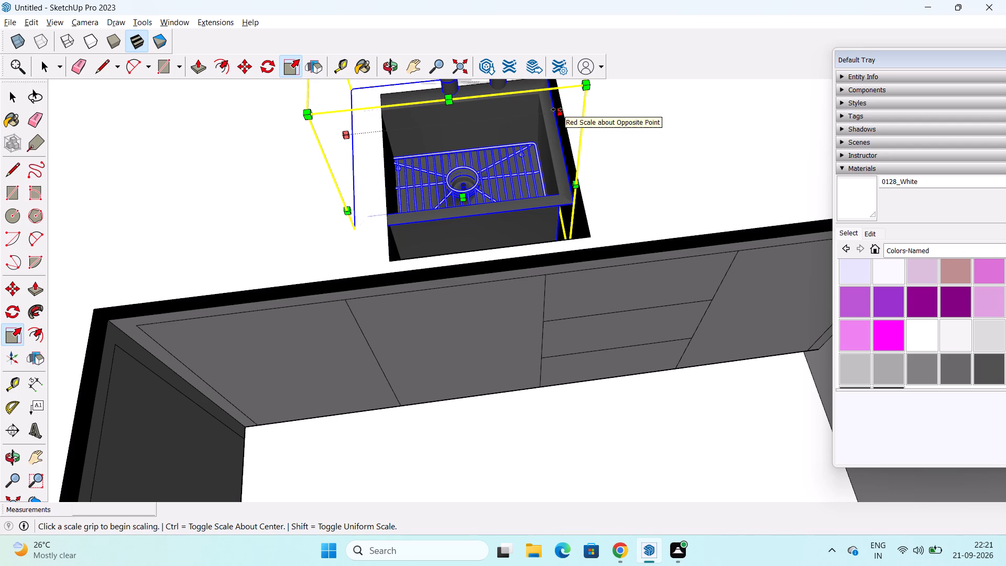
{"action": "left_click_drag", "start_coordinate": [344, 134], "coordinate": [378, 134]}
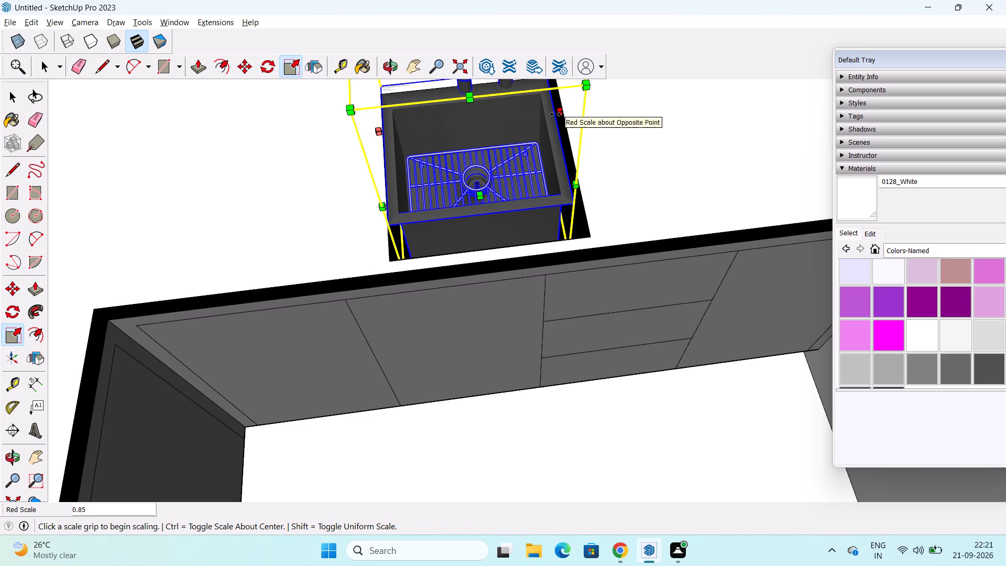
{"action": "left_click_drag", "start_coordinate": [555, 114], "coordinate": [568, 118]}
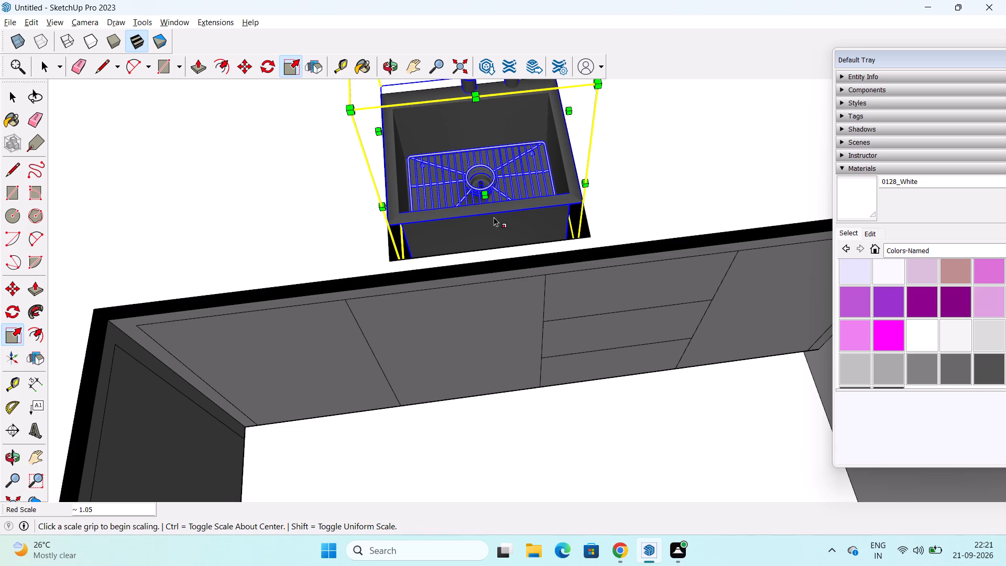
Scale the sink along the green axis by about 1.2 toward the opening's front edge.
{"action": "middle_click_drag", "start_coordinate": [489, 214], "coordinate": [256, 240]}
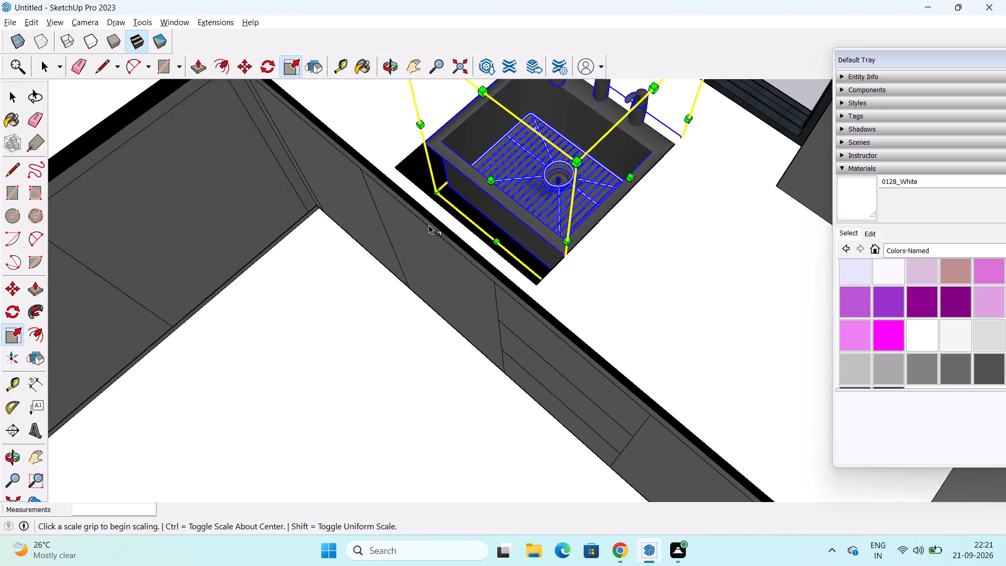
{"action": "middle_click_drag", "start_coordinate": [432, 224], "coordinate": [242, 219]}
{"action": "middle_click_drag", "start_coordinate": [574, 246], "coordinate": [563, 237]}
{"action": "scroll", "coordinate": [565, 203], "scroll_direction": "up", "scroll_amount": 3}
{"action": "middle_click_drag", "start_coordinate": [507, 143], "coordinate": [536, 148]}
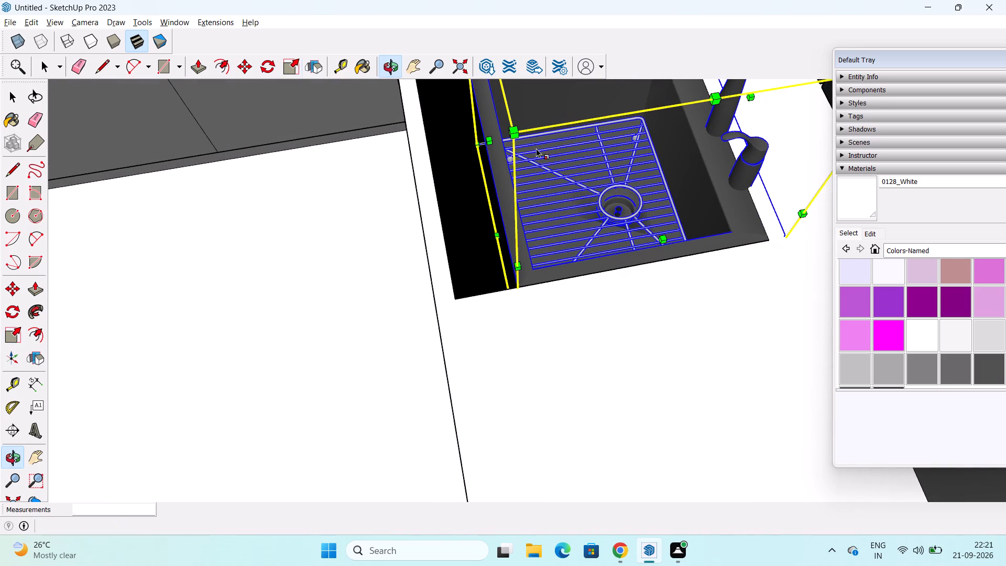
{"action": "left_click_drag", "start_coordinate": [488, 142], "coordinate": [436, 151]}
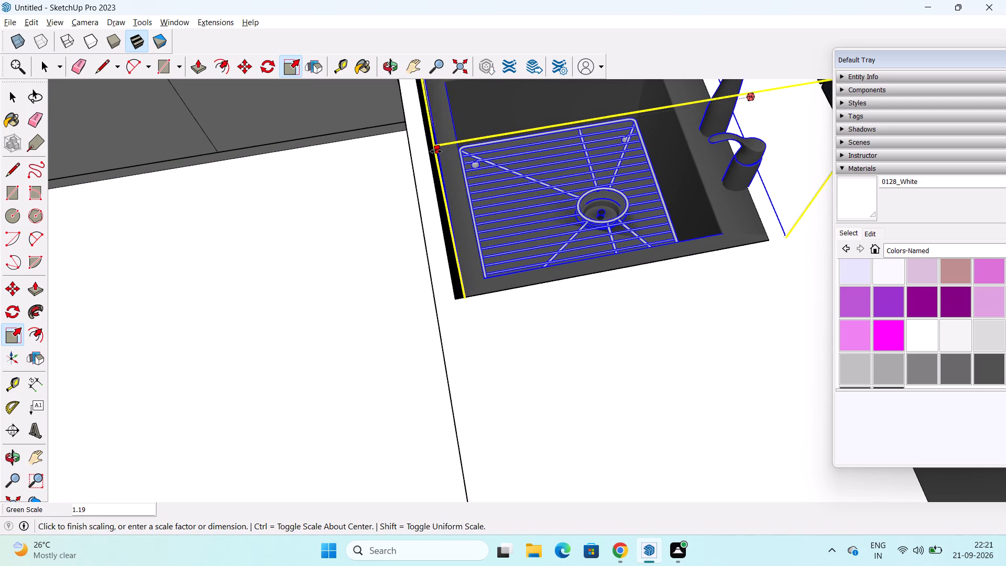
{"action": "left_click_drag", "start_coordinate": [436, 151], "coordinate": [430, 153]}
Scale the sink's faucet side inward along the green axis by 0.95 to line up with the opening's rear edge, and deselect it.
{"action": "scroll", "coordinate": [518, 175], "scroll_direction": "down", "scroll_amount": 6}
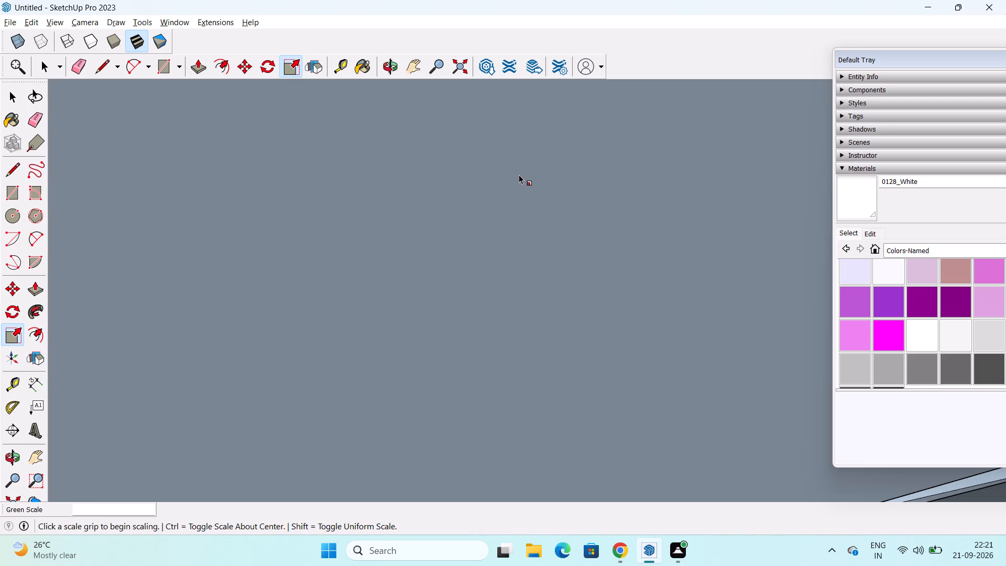
{"action": "left_click", "coordinate": [460, 65]}
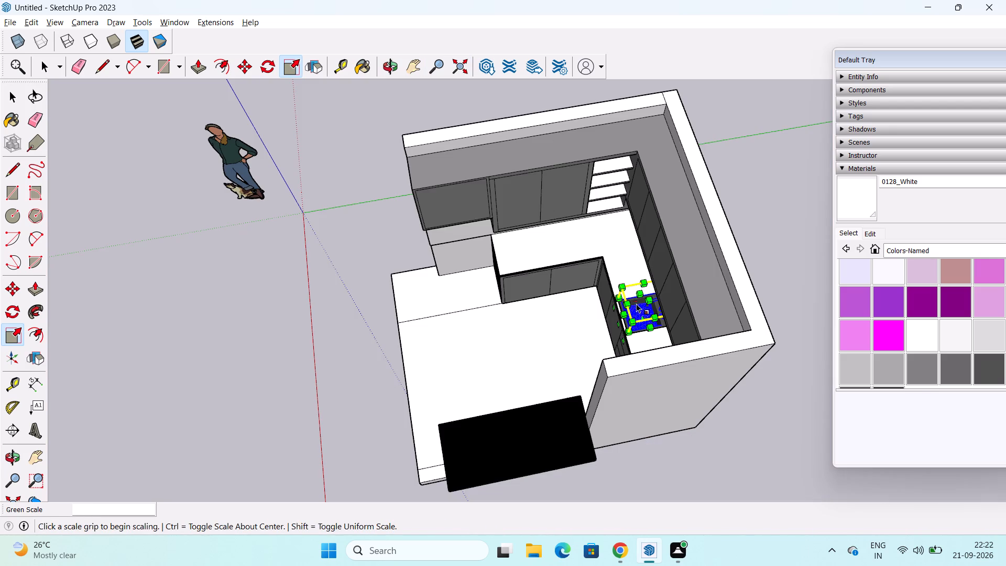
{"action": "middle_click_drag", "start_coordinate": [650, 330], "coordinate": [799, 362]}
{"action": "scroll", "coordinate": [659, 267], "scroll_direction": "up", "scroll_amount": 5}
{"action": "middle_click_drag", "start_coordinate": [644, 246], "coordinate": [616, 285]}
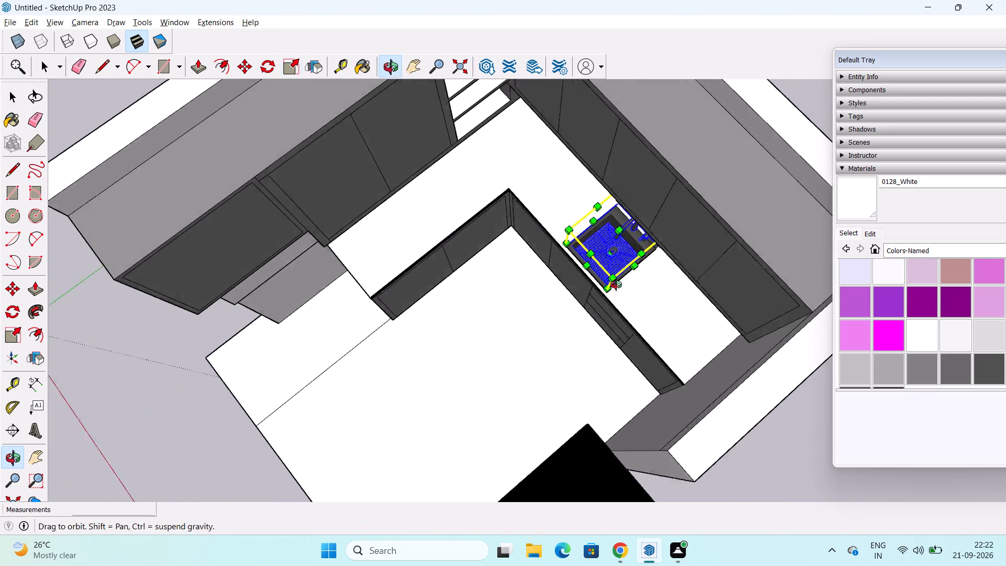
{"action": "middle_click_drag", "start_coordinate": [616, 285], "coordinate": [590, 312]}
{"action": "middle_click_drag", "start_coordinate": [631, 292], "coordinate": [600, 242]}
{"action": "scroll", "coordinate": [697, 312], "scroll_direction": "up", "scroll_amount": 8}
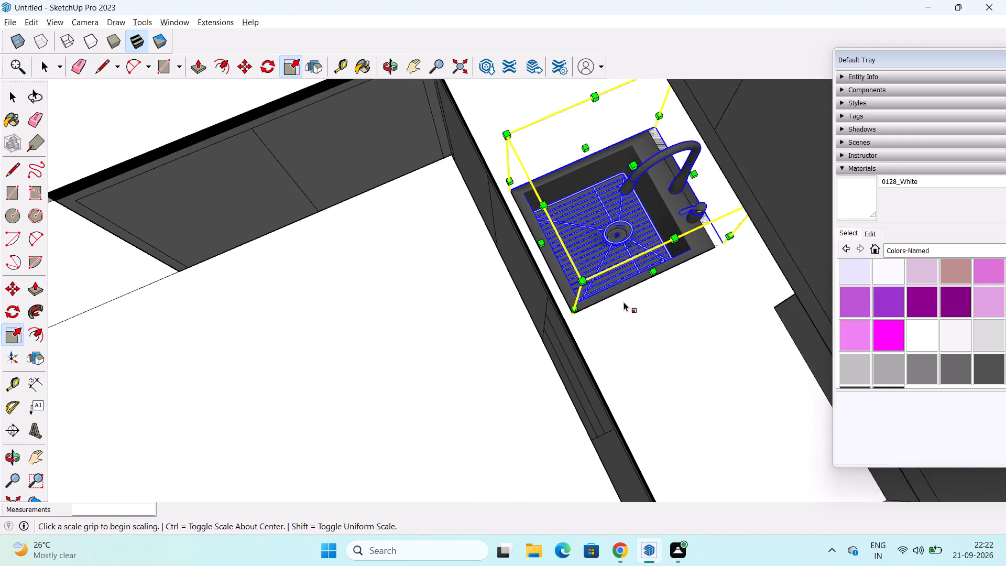
{"action": "scroll", "coordinate": [624, 302], "scroll_direction": "up", "scroll_amount": 3}
{"action": "middle_click_drag", "start_coordinate": [729, 261], "coordinate": [645, 187]}
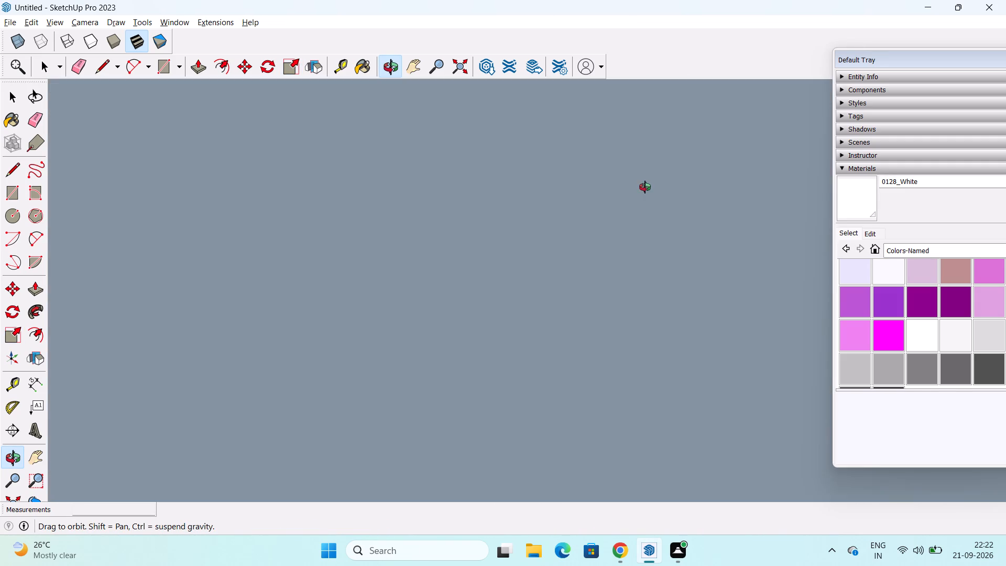
{"action": "middle_click_drag", "start_coordinate": [645, 187], "coordinate": [701, 233]}
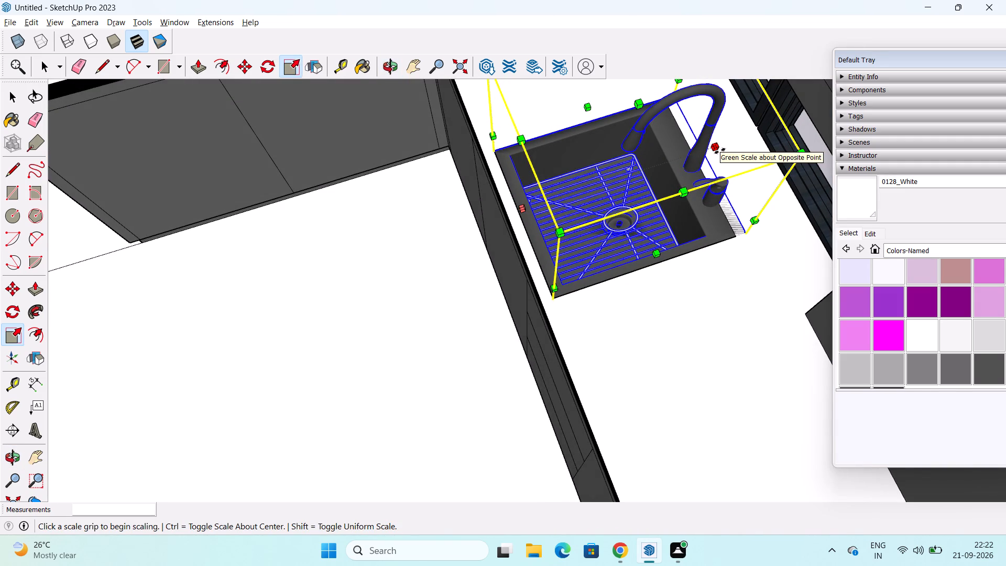
{"action": "left_click_drag", "start_coordinate": [720, 151], "coordinate": [707, 159]}
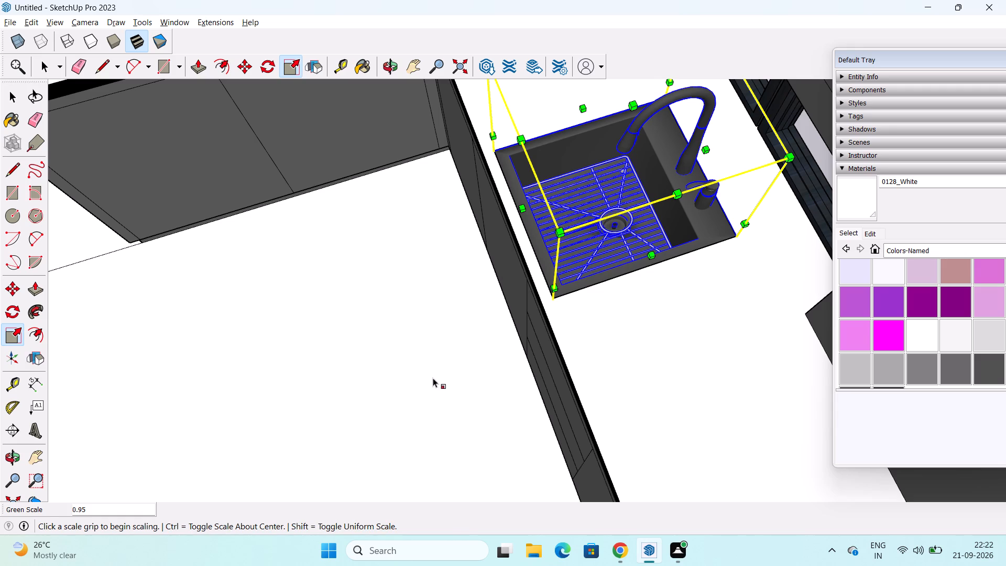
{"action": "key", "text": "space"}
{"action": "left_click", "coordinate": [375, 322]}
Paint the countertop's white top surface around the sink with the 0137_Black material.
{"action": "scroll", "coordinate": [443, 308], "scroll_direction": "down", "scroll_amount": 3}
{"action": "middle_click_drag", "start_coordinate": [450, 308], "coordinate": [552, 237]}
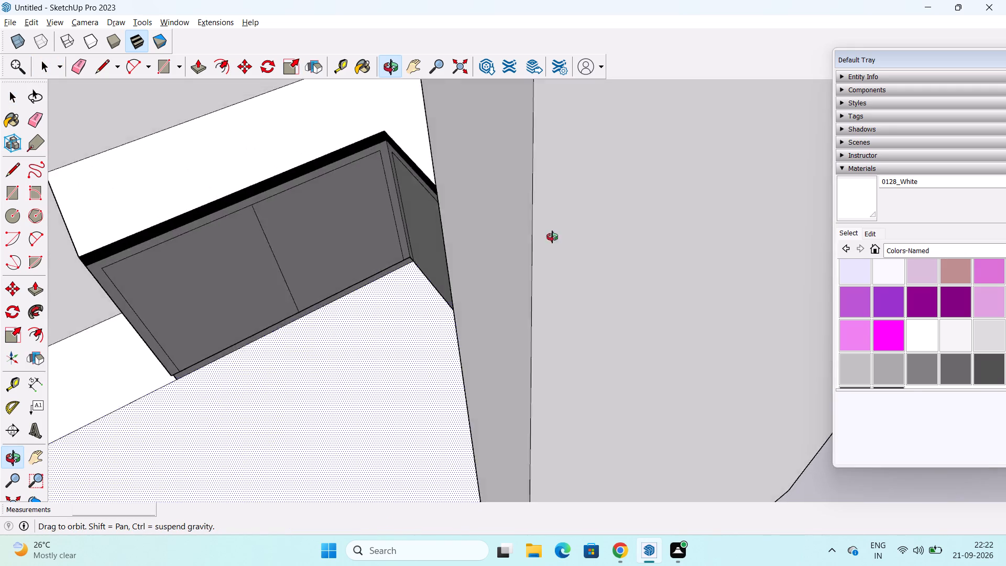
{"action": "middle_click_drag", "start_coordinate": [552, 237], "coordinate": [652, 232]}
{"action": "scroll", "coordinate": [660, 221], "scroll_direction": "down", "scroll_amount": 3}
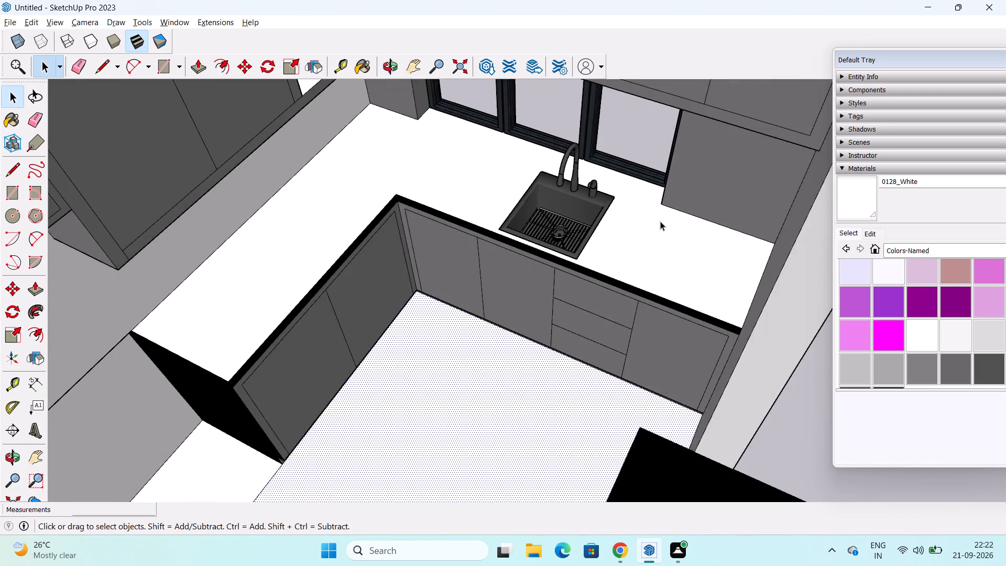
{"action": "scroll", "coordinate": [660, 221], "scroll_direction": "down", "scroll_amount": 7}
{"action": "middle_click_drag", "start_coordinate": [628, 247], "coordinate": [732, 208]}
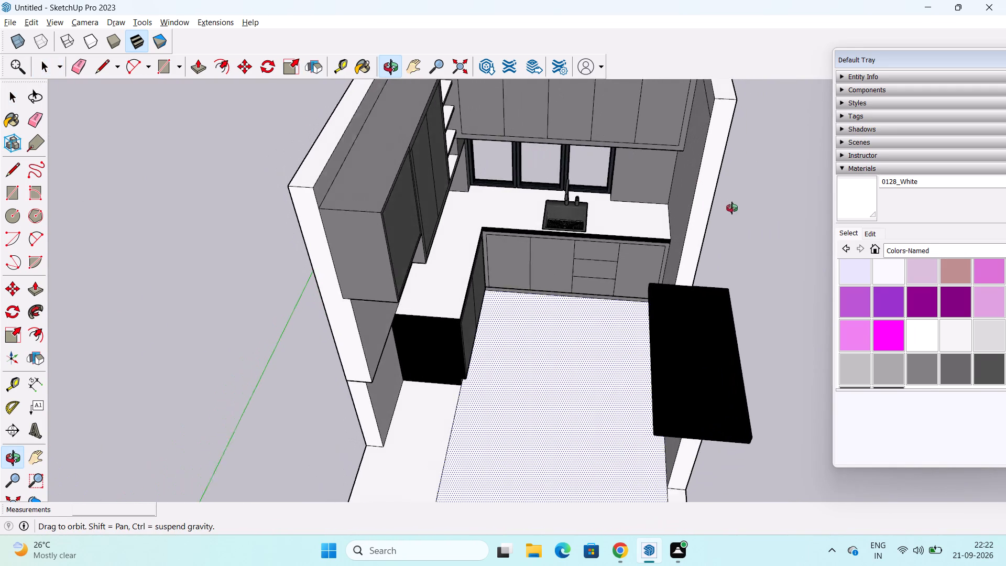
{"action": "middle_click_drag", "start_coordinate": [732, 208], "coordinate": [752, 214]}
{"action": "scroll", "coordinate": [727, 234], "scroll_direction": "down", "scroll_amount": 2}
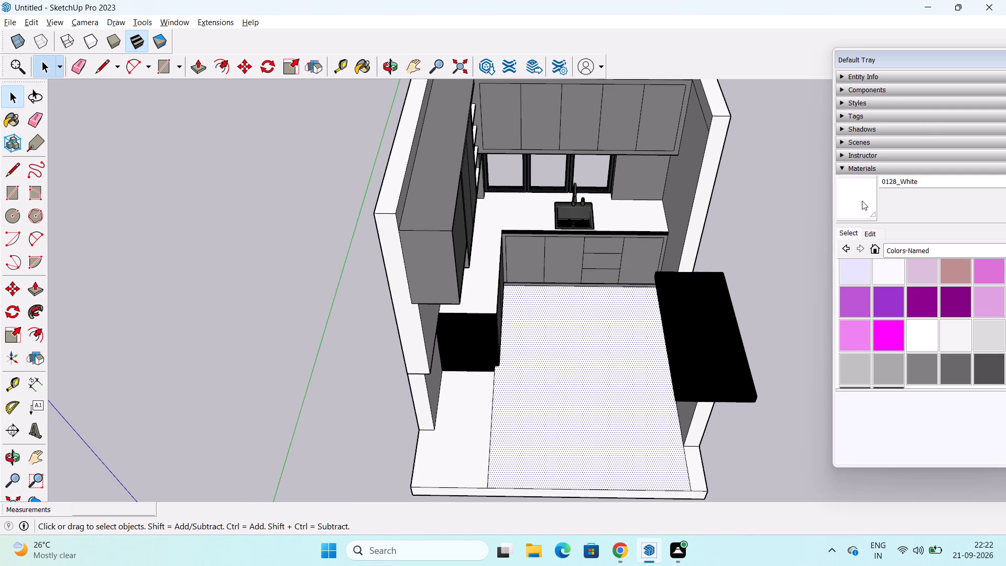
{"action": "scroll", "coordinate": [924, 301], "scroll_direction": "down", "scroll_amount": 3}
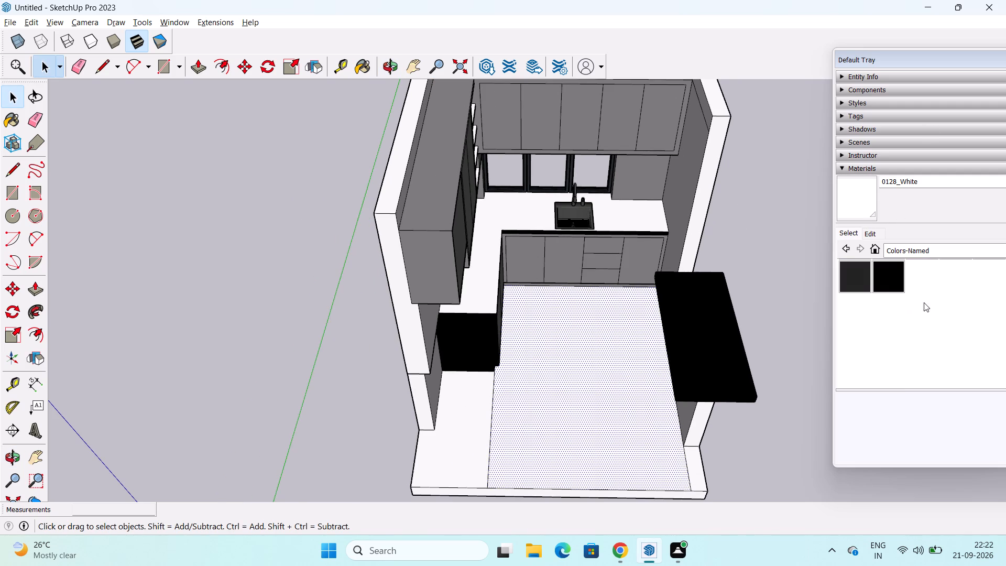
{"action": "left_click", "coordinate": [896, 276]}
{"action": "left_click", "coordinate": [521, 213]}
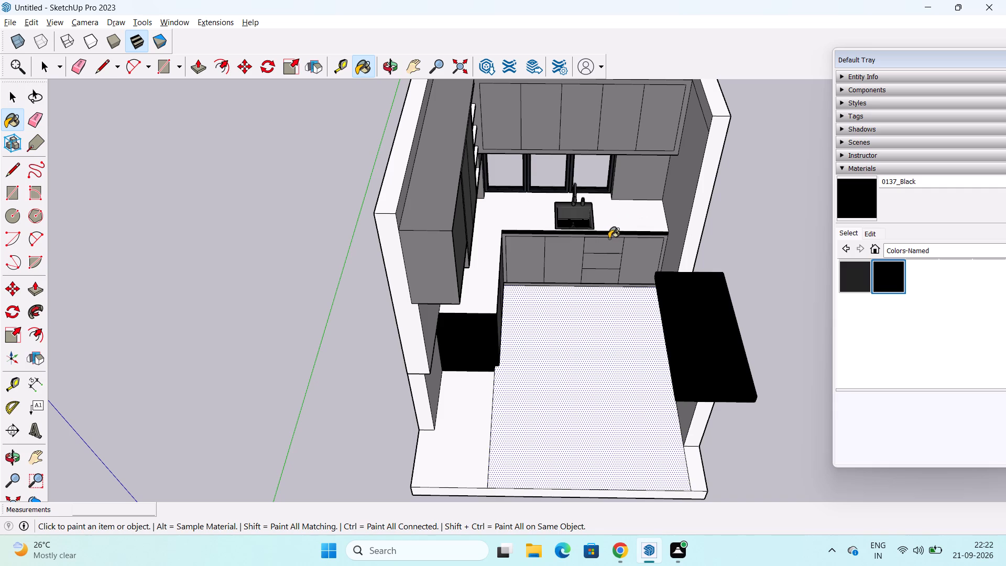
{"action": "middle_click_drag", "start_coordinate": [609, 238], "coordinate": [561, 228]}
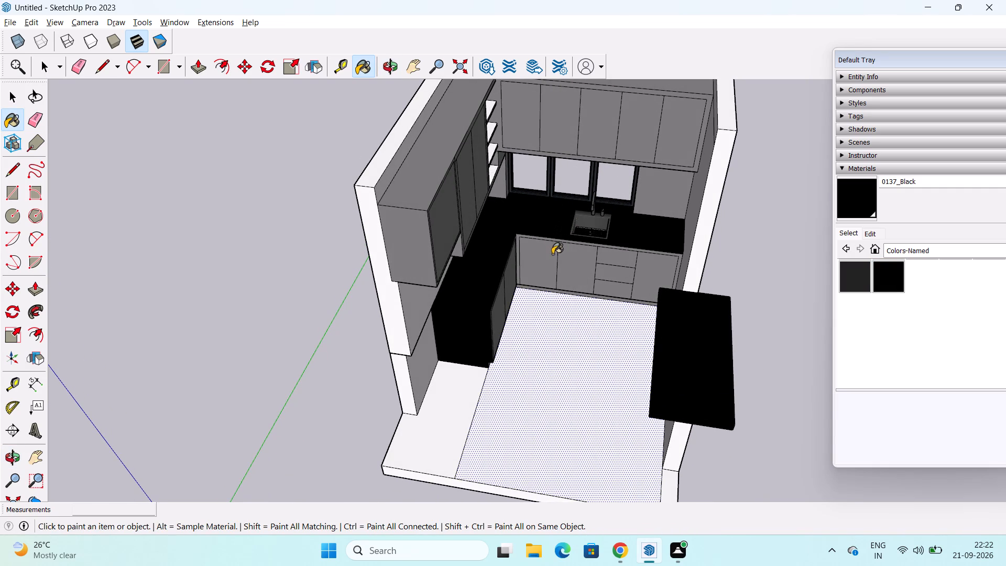
Import the fridge model from the Downloads folder and place it on the ground between the human figure and the kitchen.
{"action": "key", "text": "space"}
{"action": "scroll", "coordinate": [555, 286], "scroll_direction": "down", "scroll_amount": 3}
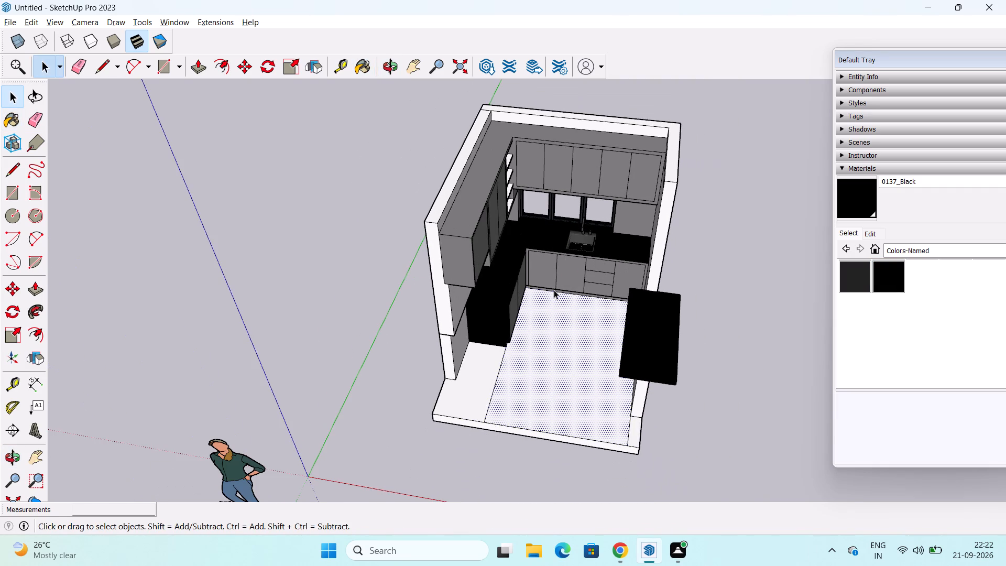
{"action": "middle_click_drag", "start_coordinate": [554, 289], "coordinate": [448, 195]}
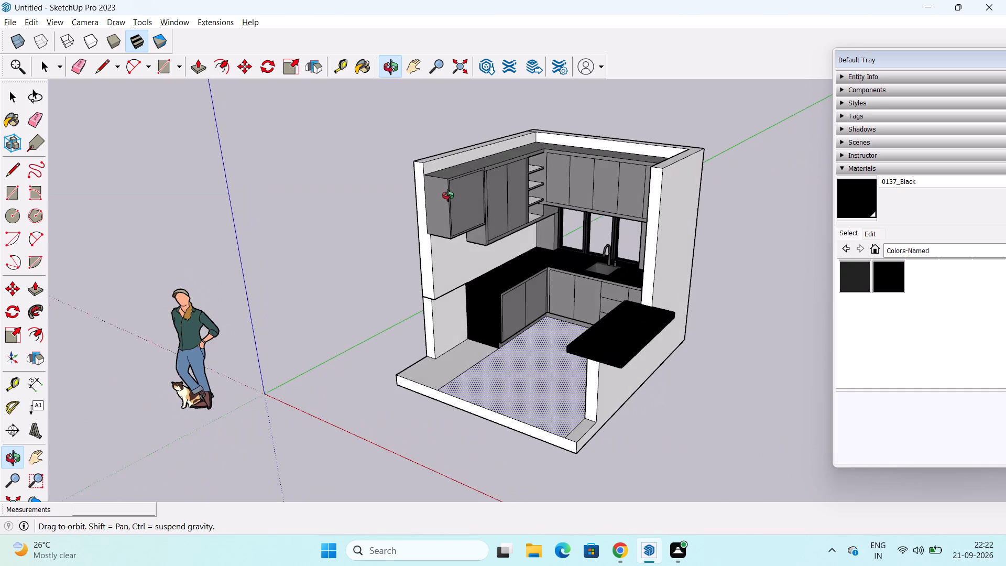
{"action": "middle_click_drag", "start_coordinate": [448, 195], "coordinate": [445, 197]}
{"action": "scroll", "coordinate": [491, 216], "scroll_direction": "down", "scroll_amount": 2}
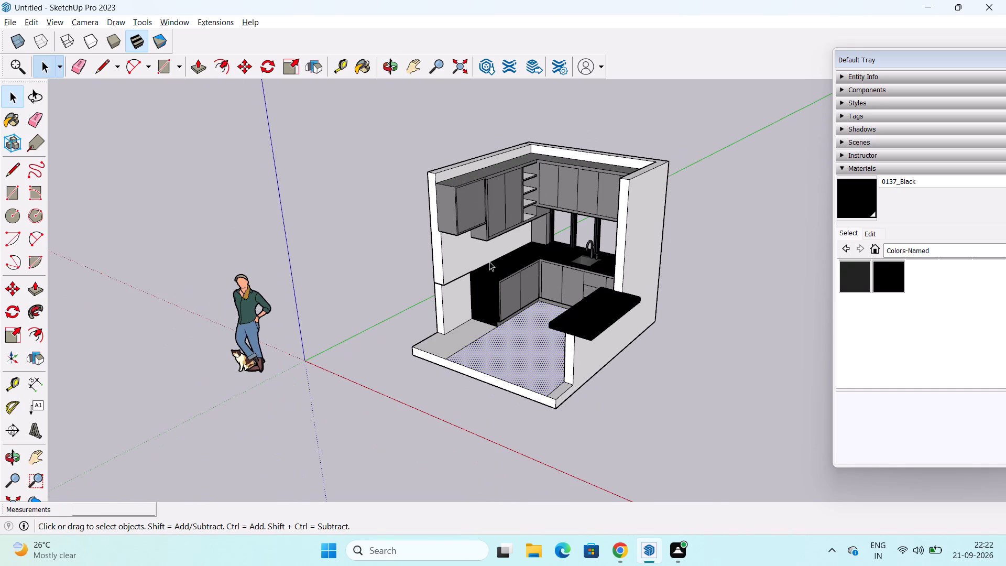
{"action": "middle_click_drag", "start_coordinate": [490, 247], "coordinate": [442, 237]}
{"action": "left_click", "coordinate": [4, 25]}
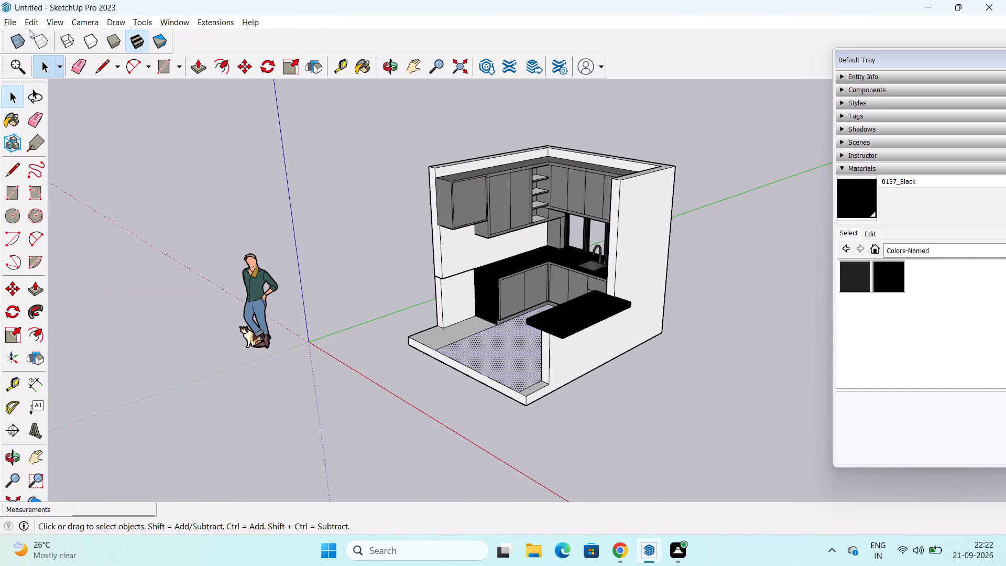
{"action": "key", "text": "alt+Tab"}
{"action": "key", "text": "alt+Tab"}
{"action": "key", "text": "alt+Tab"}
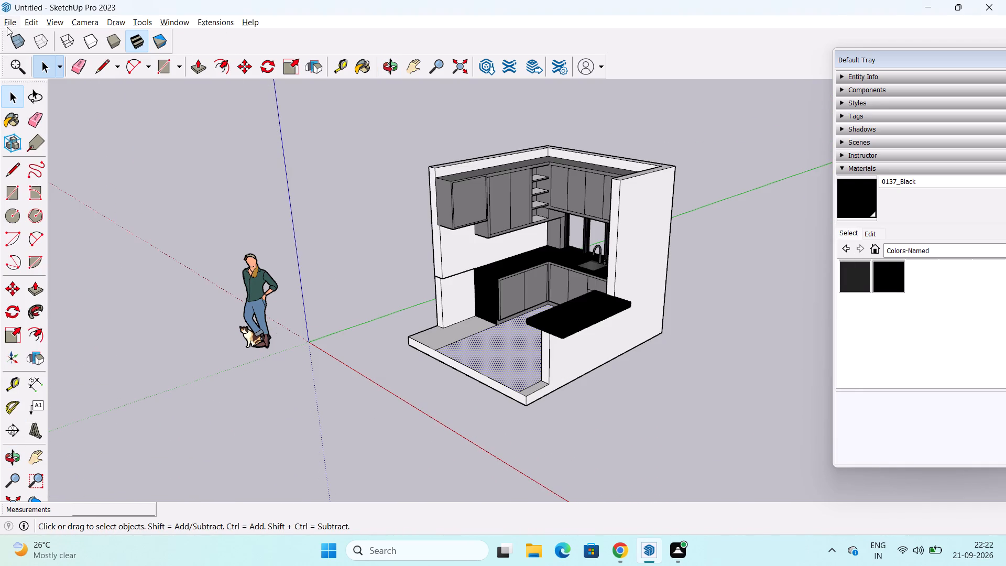
{"action": "left_click", "coordinate": [7, 23]}
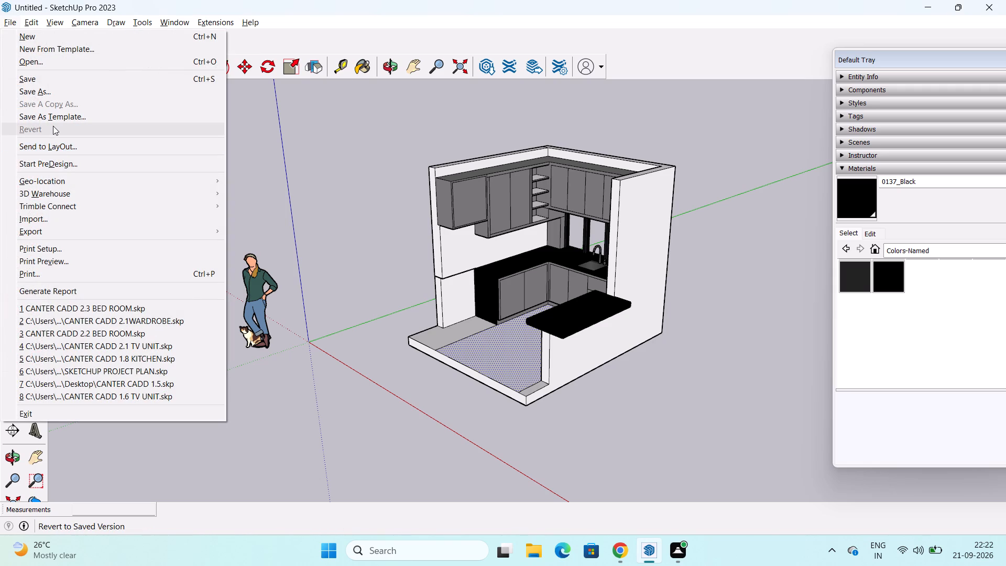
{"action": "left_click", "coordinate": [80, 216]}
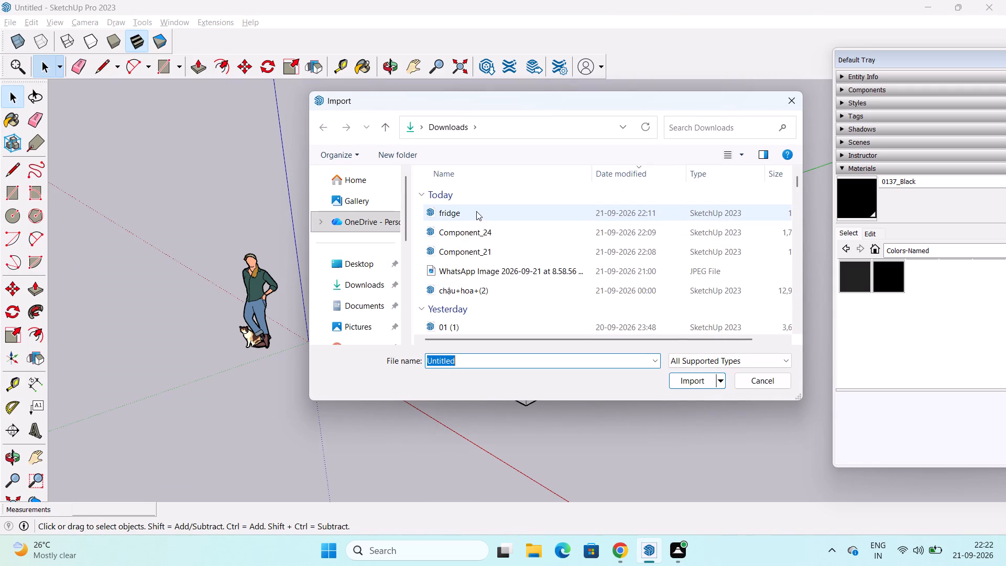
{"action": "left_click", "coordinate": [478, 214]}
{"action": "left_click", "coordinate": [707, 381]}
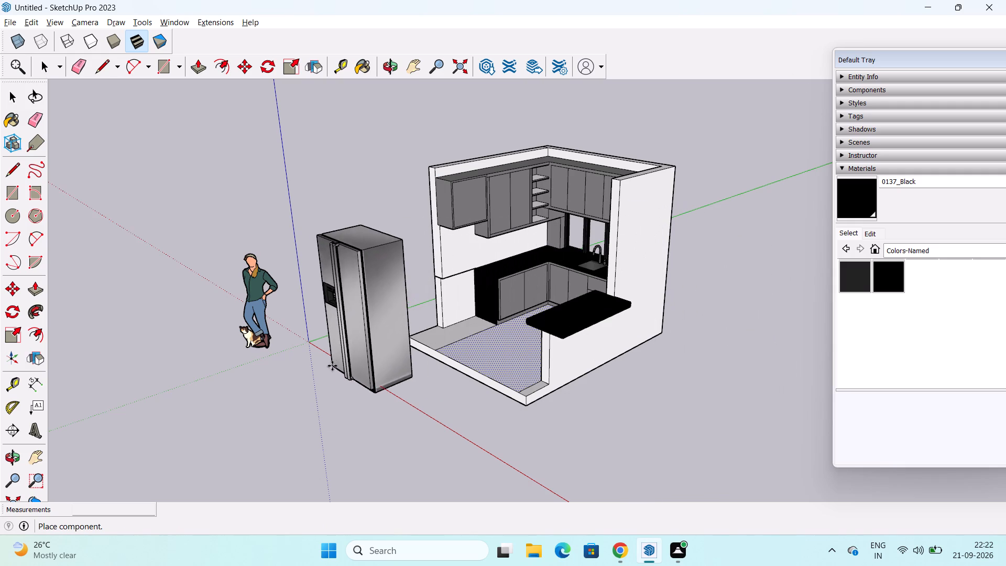
{"action": "left_click", "coordinate": [326, 372]}
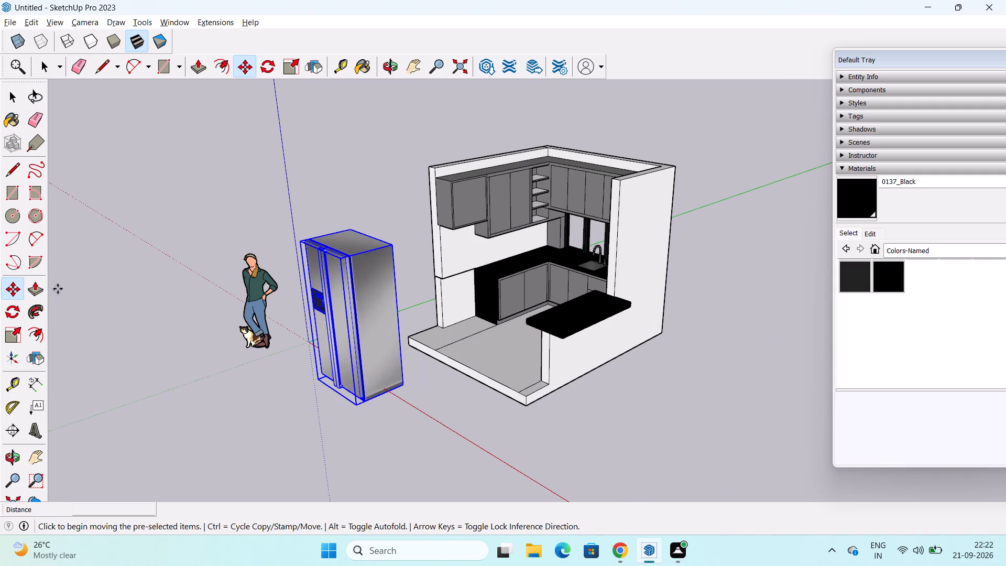
Scale the fridge down in height and width, and scale its depth by 0.55 along the green axis.
{"action": "left_click", "coordinate": [13, 338]}
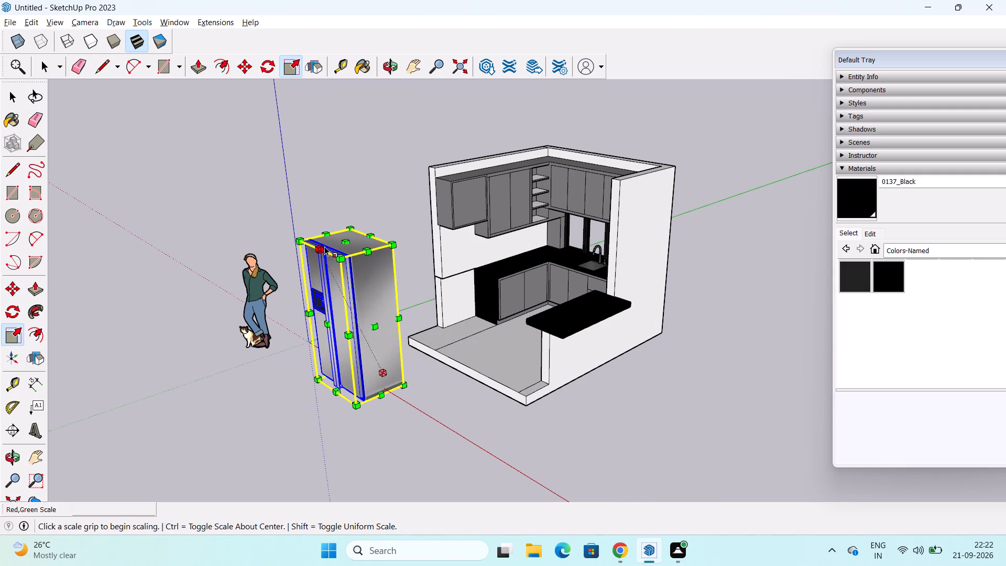
{"action": "left_click_drag", "start_coordinate": [343, 240], "coordinate": [345, 267]}
{"action": "left_click_drag", "start_coordinate": [375, 343], "coordinate": [365, 324]}
{"action": "middle_click_drag", "start_coordinate": [365, 321], "coordinate": [566, 345]}
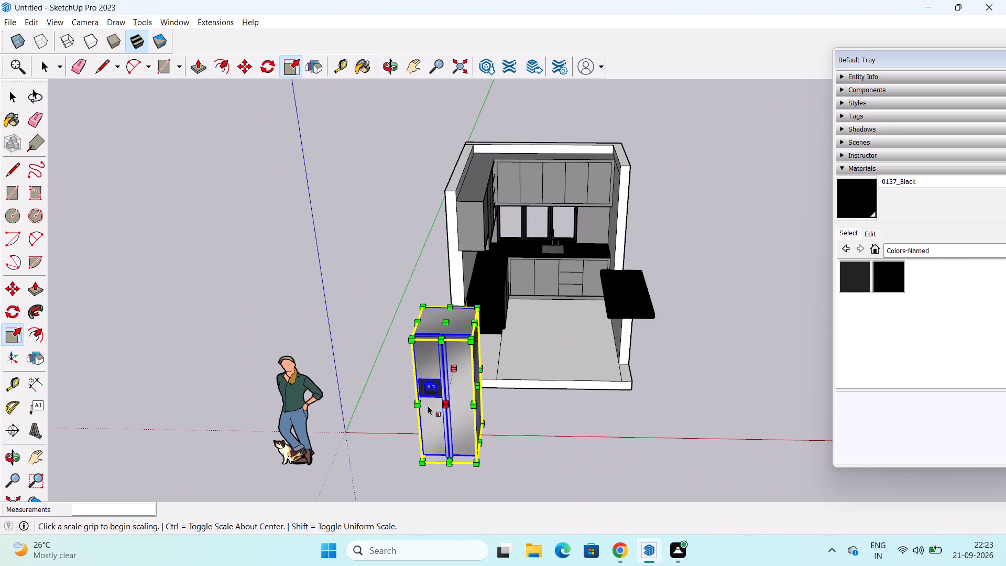
{"action": "left_click_drag", "start_coordinate": [446, 404], "coordinate": [450, 390]}
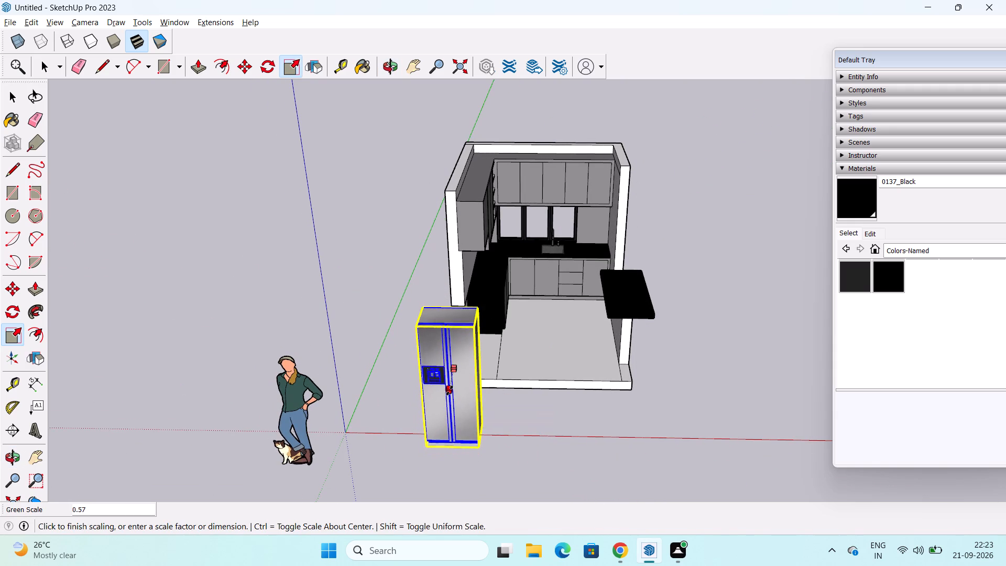
{"action": "left_click_drag", "start_coordinate": [450, 390], "coordinate": [451, 388]}
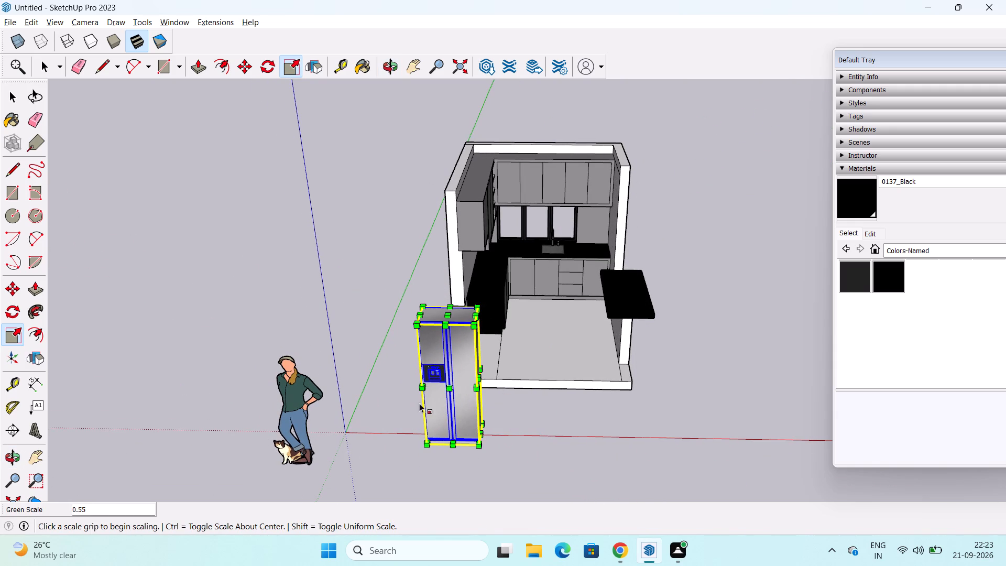
Rotate the fridge 90 degrees on the ground plane about its bottom front corner, so its doors face along the red axis.
{"action": "left_click_drag", "start_coordinate": [10, 314], "coordinate": [15, 318]}
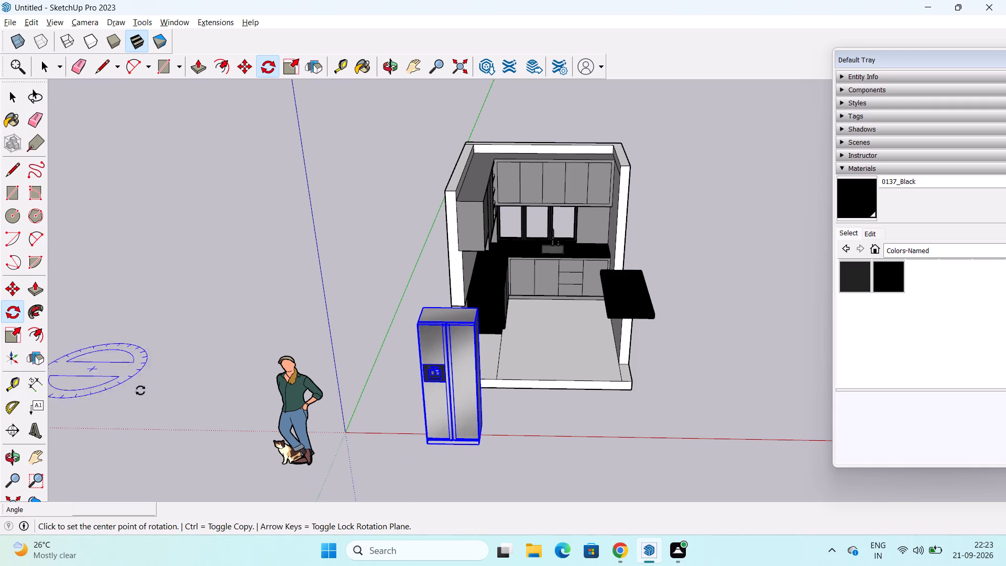
{"action": "left_click", "coordinate": [428, 449]}
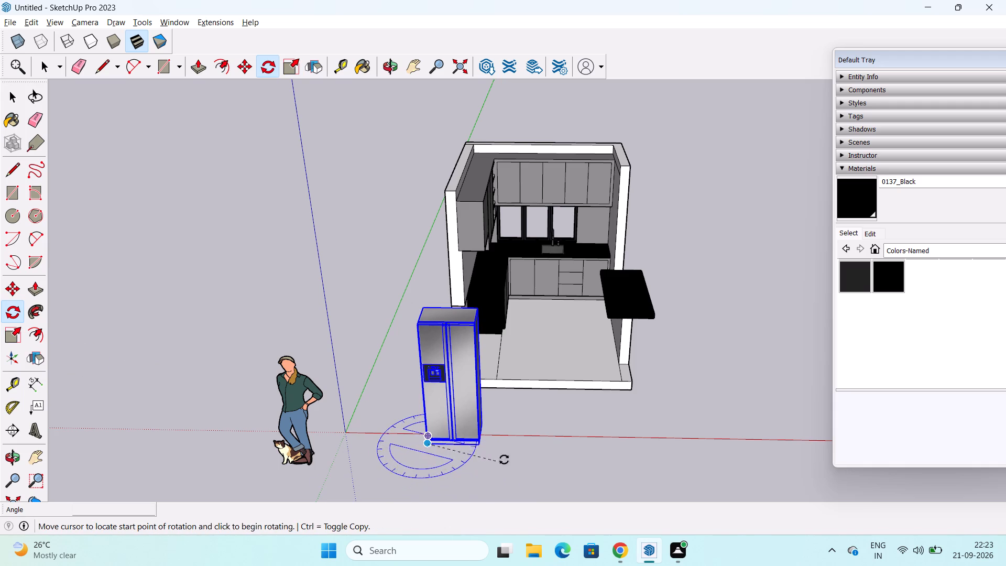
{"action": "left_click", "coordinate": [518, 436]}
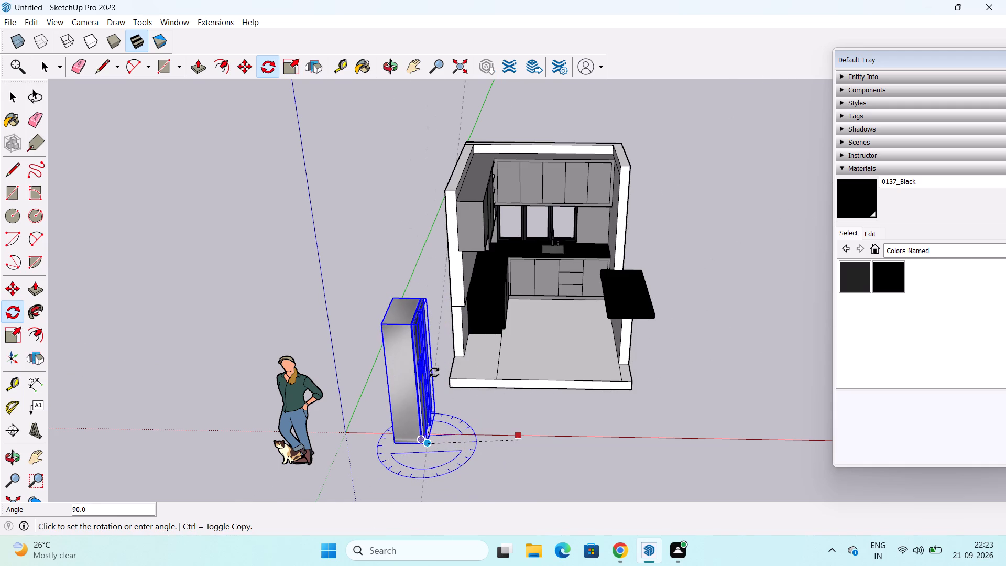
{"action": "left_click", "coordinate": [434, 373]}
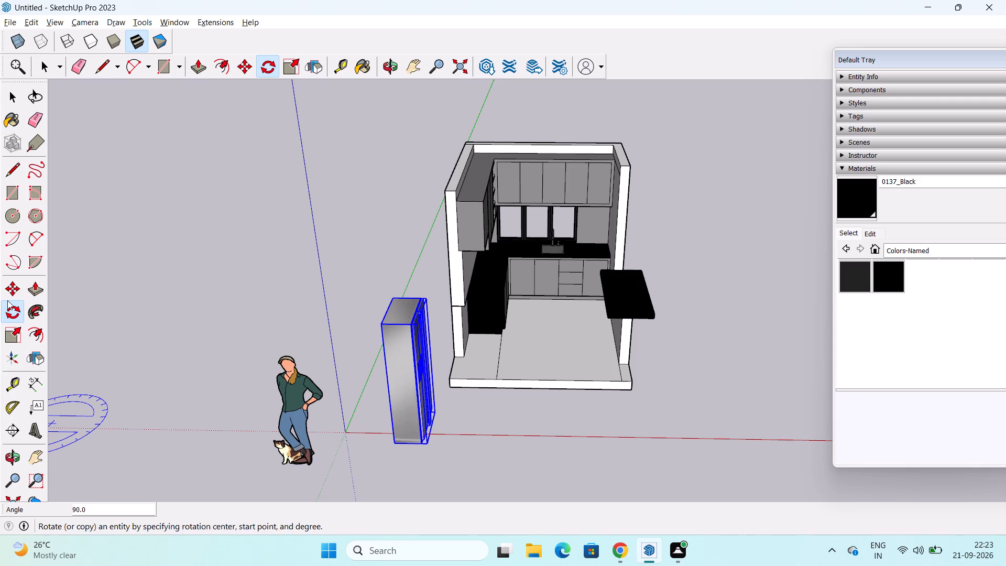
Move the fridge about 6' 4 1/2" onto the kitchen floor beside the black end of the counter, below the wall cabinet.
{"action": "left_click", "coordinate": [13, 291]}
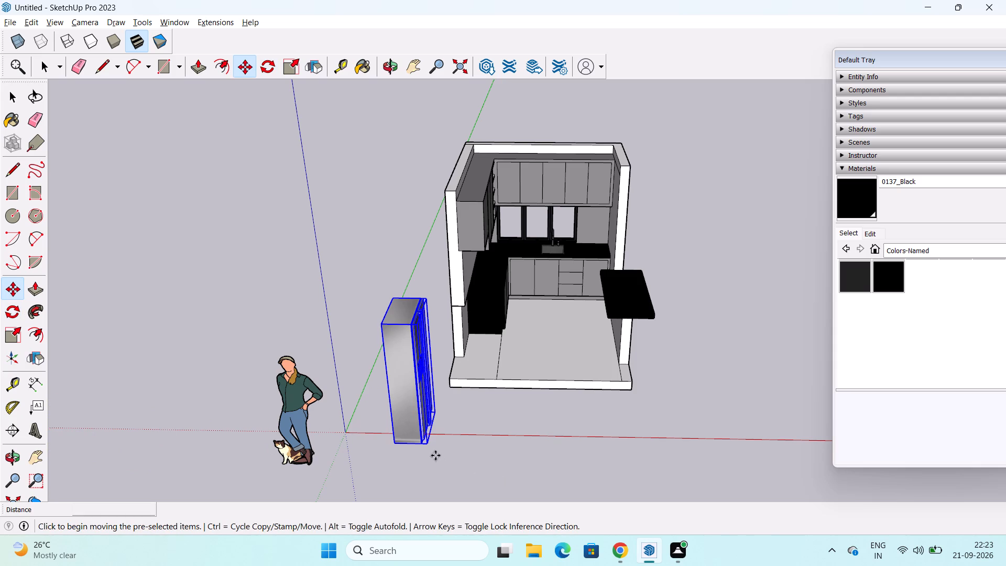
{"action": "middle_click_drag", "start_coordinate": [437, 441], "coordinate": [264, 467]}
{"action": "scroll", "coordinate": [393, 399], "scroll_direction": "up", "scroll_amount": 5}
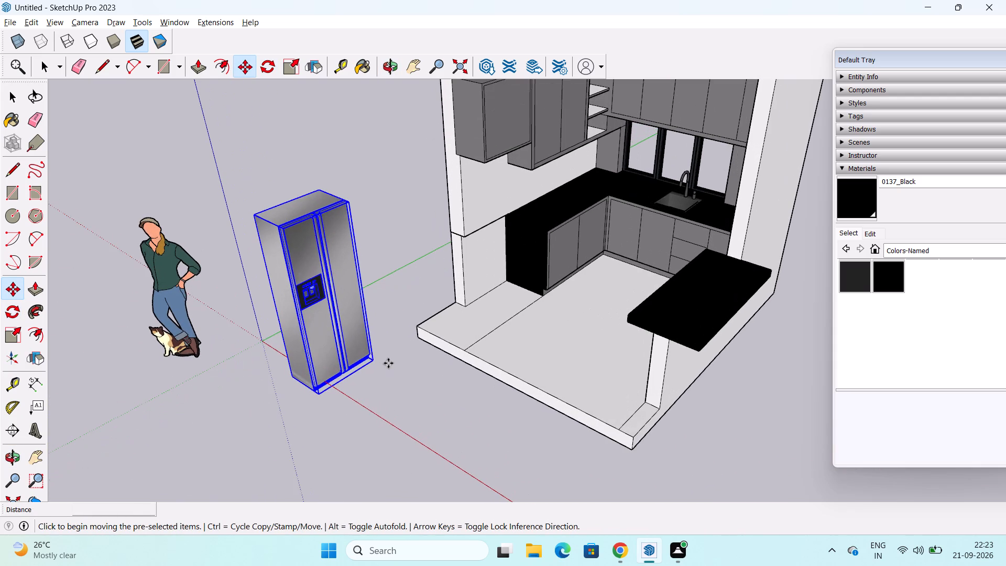
{"action": "left_click", "coordinate": [375, 362]}
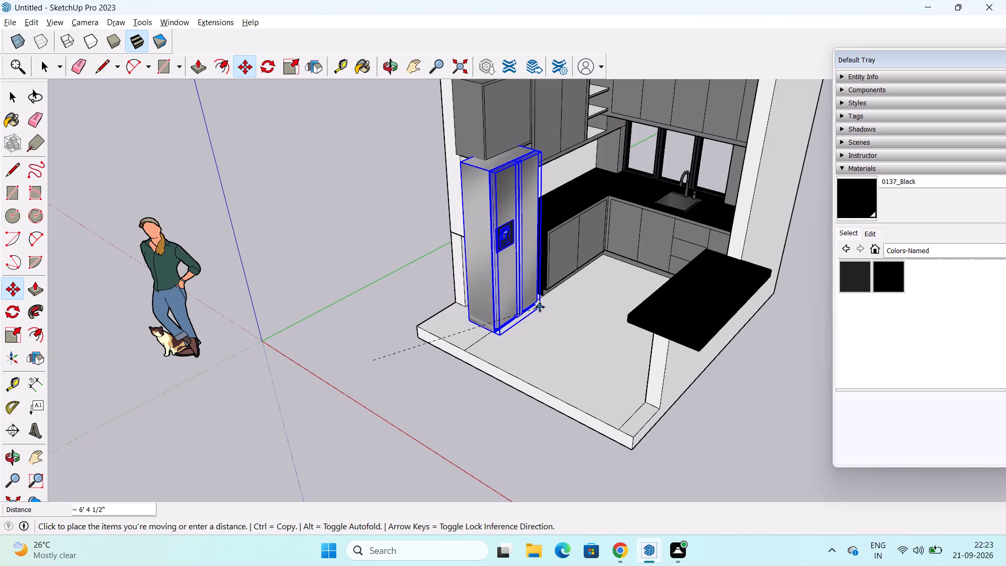
{"action": "left_click", "coordinate": [540, 307]}
Move the fridge 3 13/16" along the red axis toward the side wall behind it.
{"action": "middle_click_drag", "start_coordinate": [553, 334], "coordinate": [707, 279]}
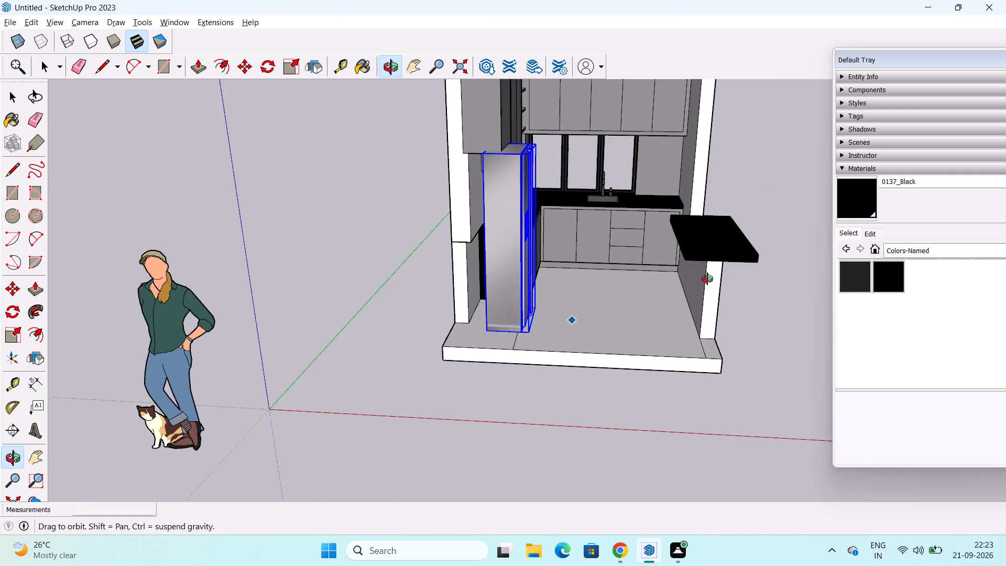
{"action": "middle_click_drag", "start_coordinate": [707, 279], "coordinate": [724, 288]}
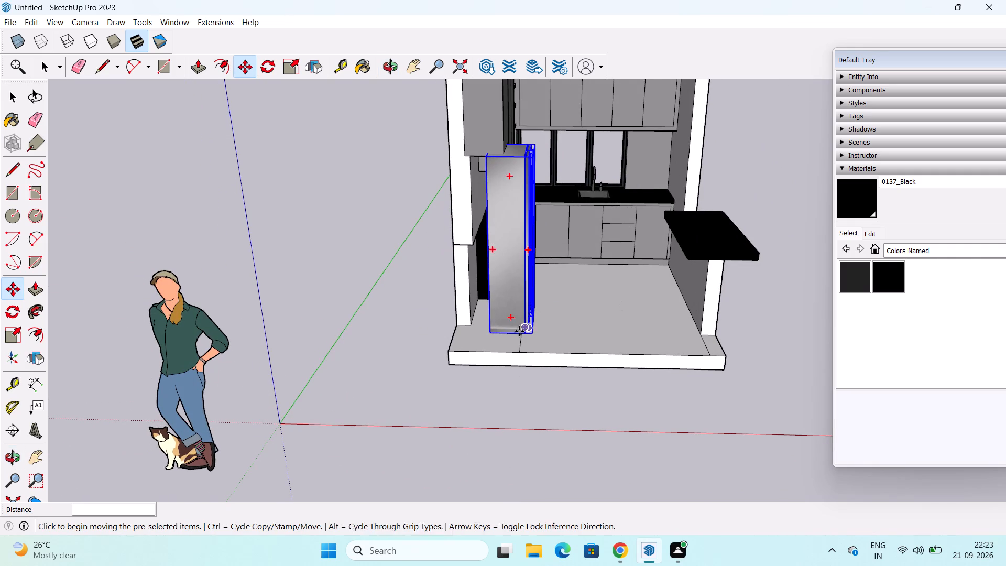
{"action": "left_click", "coordinate": [490, 332]}
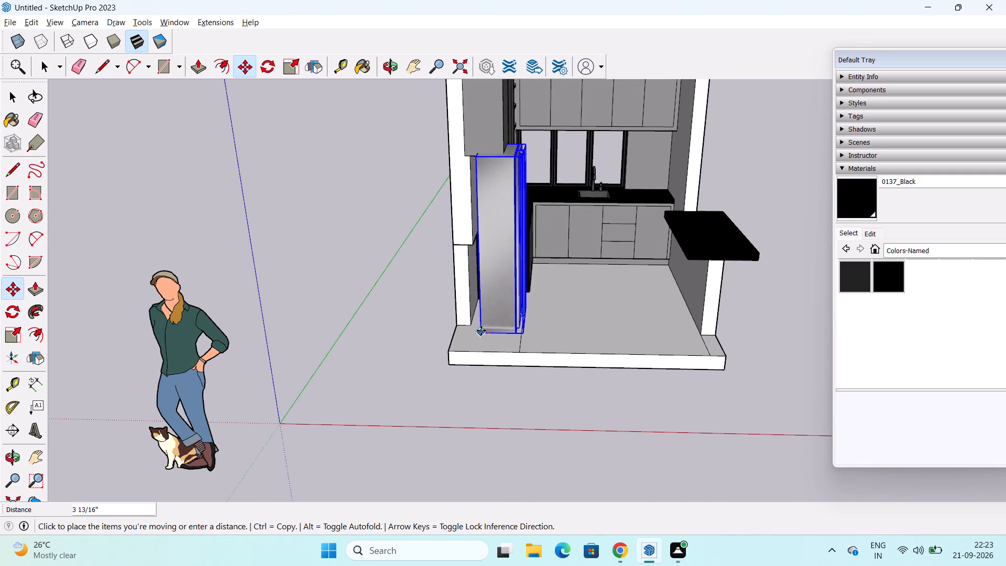
{"action": "left_click", "coordinate": [481, 331]}
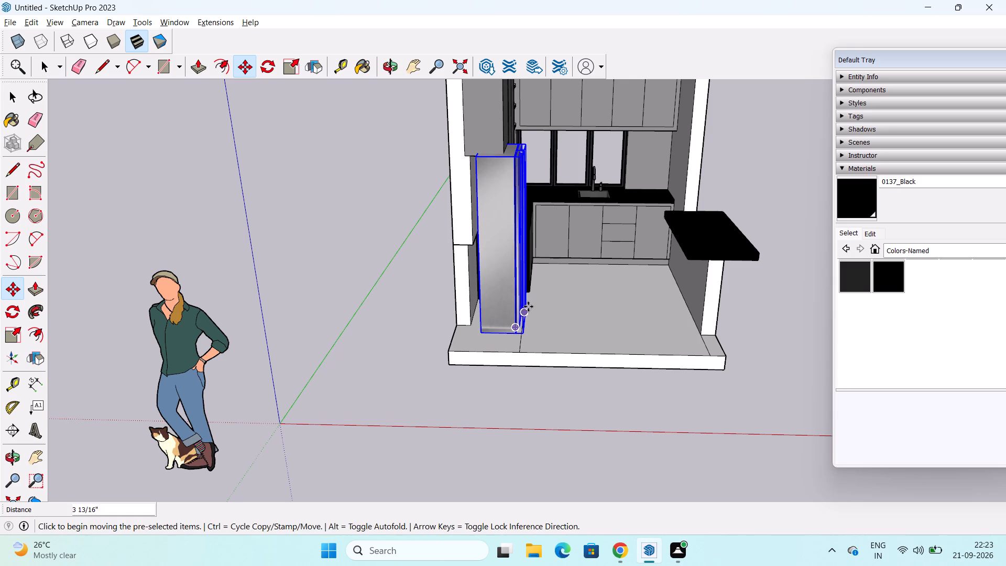
{"action": "key", "text": "space"}
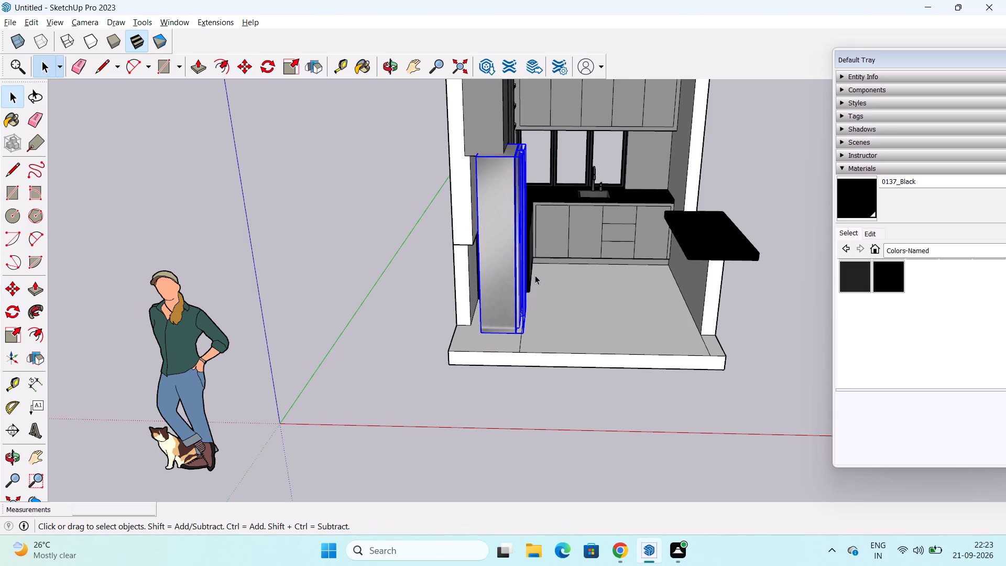
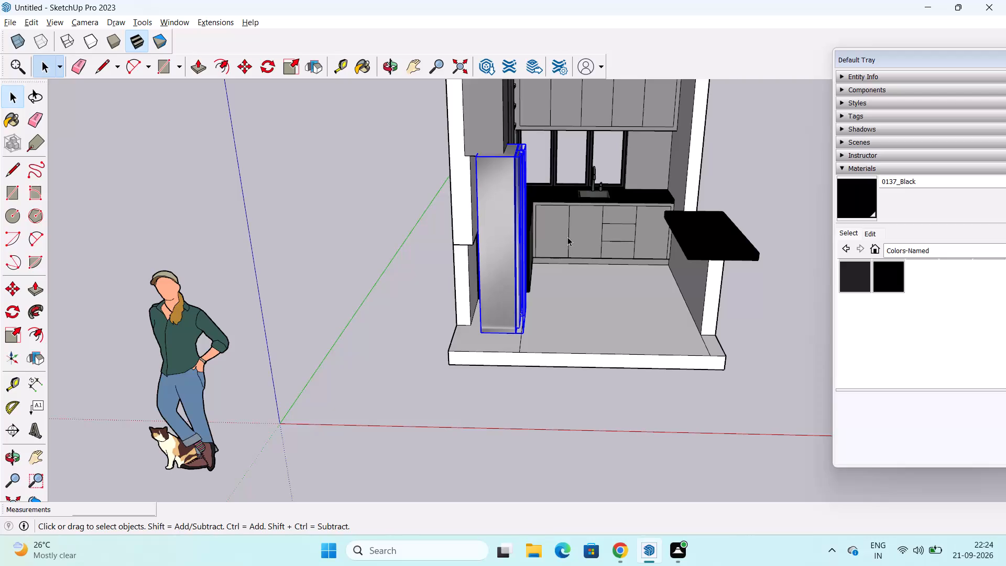
Widen the fridge toward the counter end by scaling it 1.20 and again 1.04 along its red axis.
{"action": "middle_click_drag", "start_coordinate": [565, 238], "coordinate": [268, 277]}
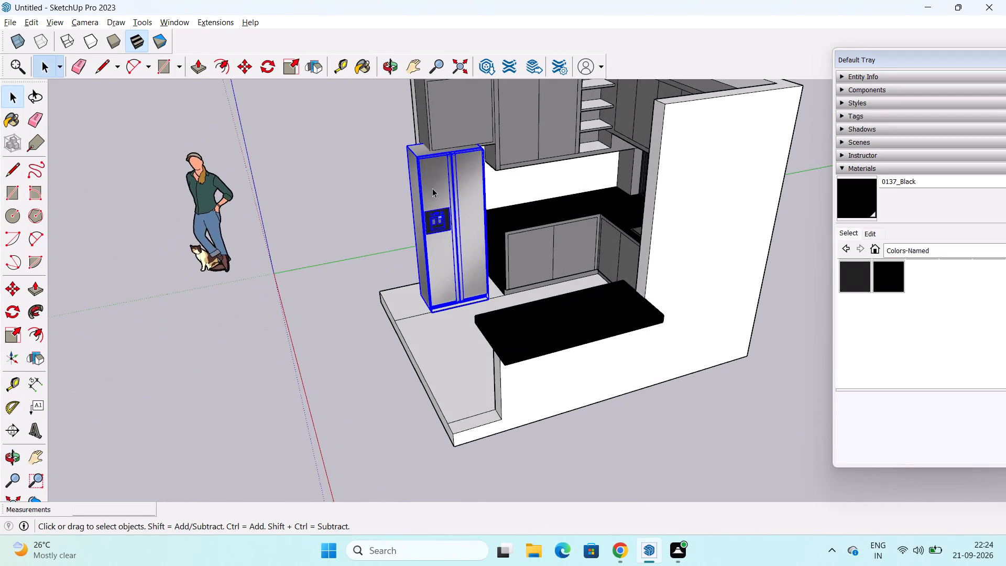
{"action": "middle_click_drag", "start_coordinate": [432, 188], "coordinate": [439, 160]}
{"action": "middle_click_drag", "start_coordinate": [509, 204], "coordinate": [407, 225]}
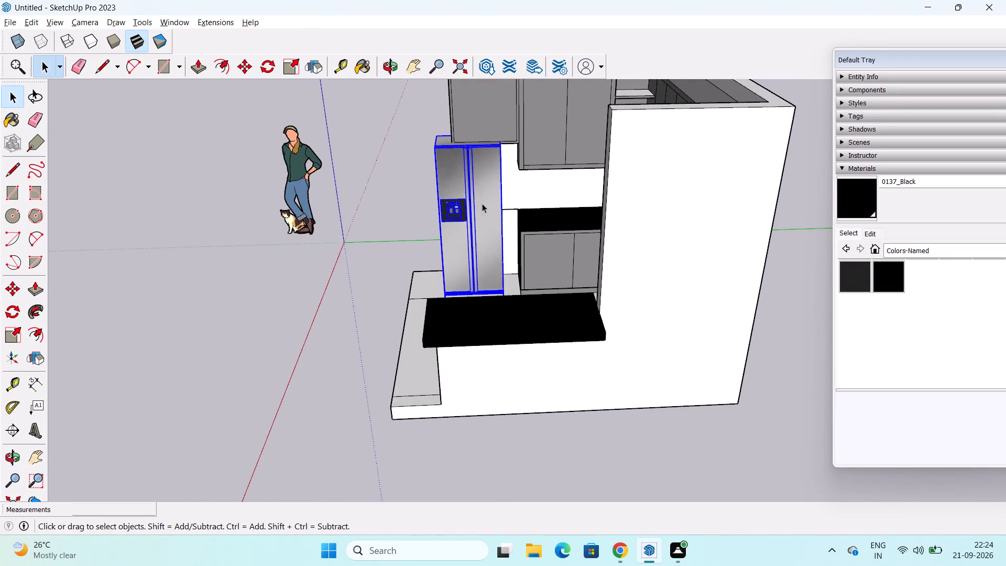
{"action": "scroll", "coordinate": [482, 203], "scroll_direction": "up", "scroll_amount": 2}
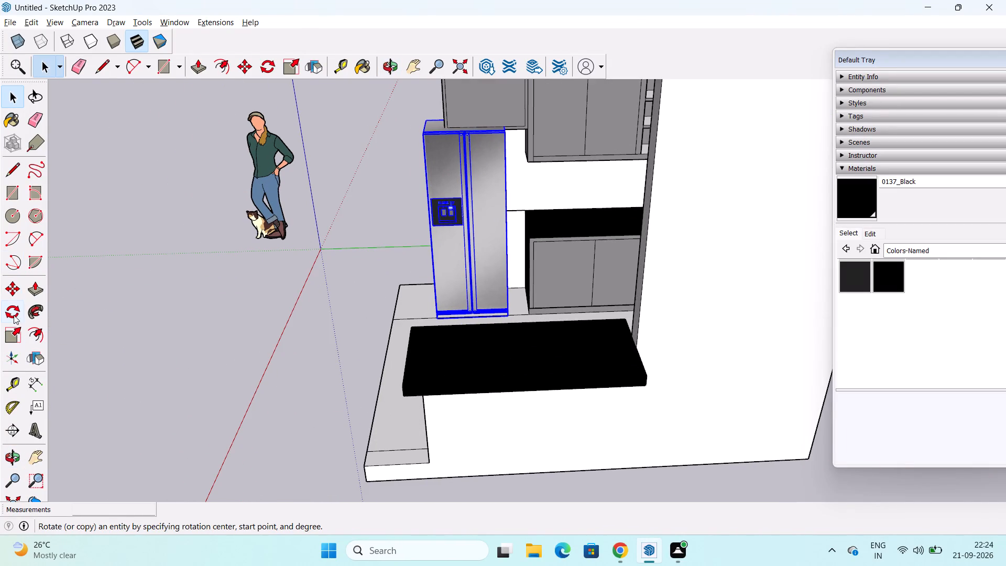
{"action": "left_click", "coordinate": [16, 336]}
{"action": "middle_click_drag", "start_coordinate": [454, 263], "coordinate": [454, 264]}
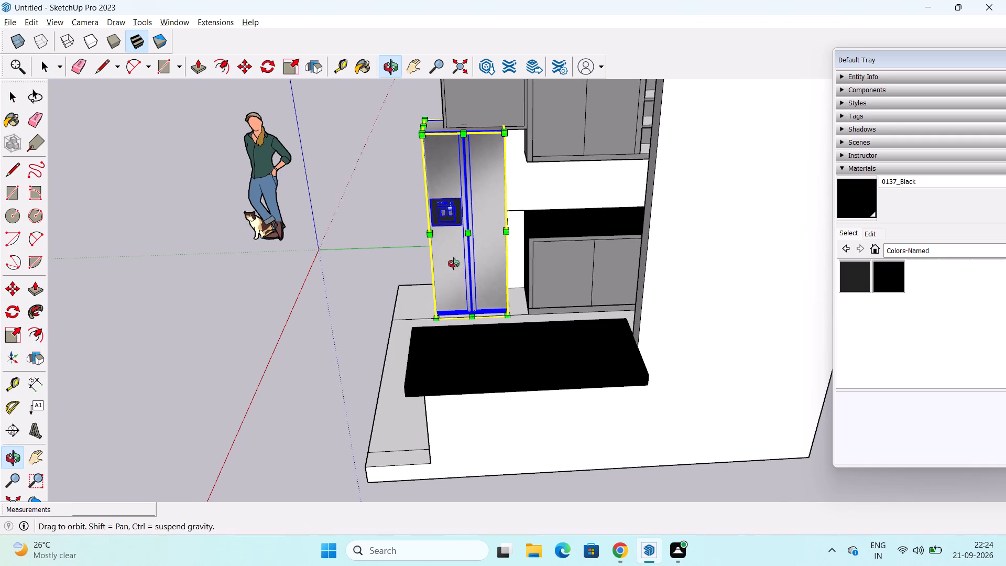
{"action": "middle_click_drag", "start_coordinate": [454, 264], "coordinate": [366, 274]}
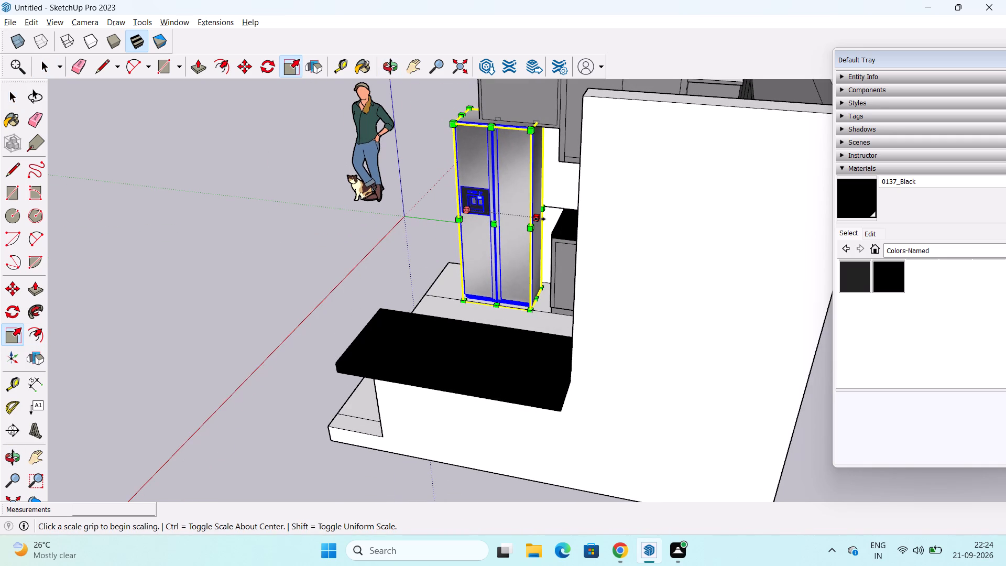
{"action": "left_click_drag", "start_coordinate": [539, 220], "coordinate": [550, 222]}
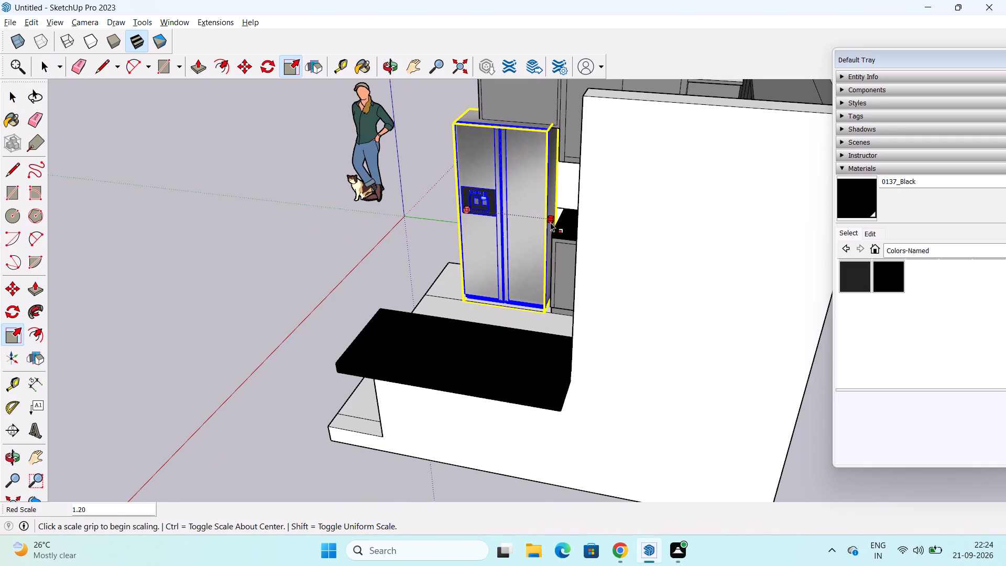
{"action": "middle_click_drag", "start_coordinate": [550, 222], "coordinate": [628, 179]}
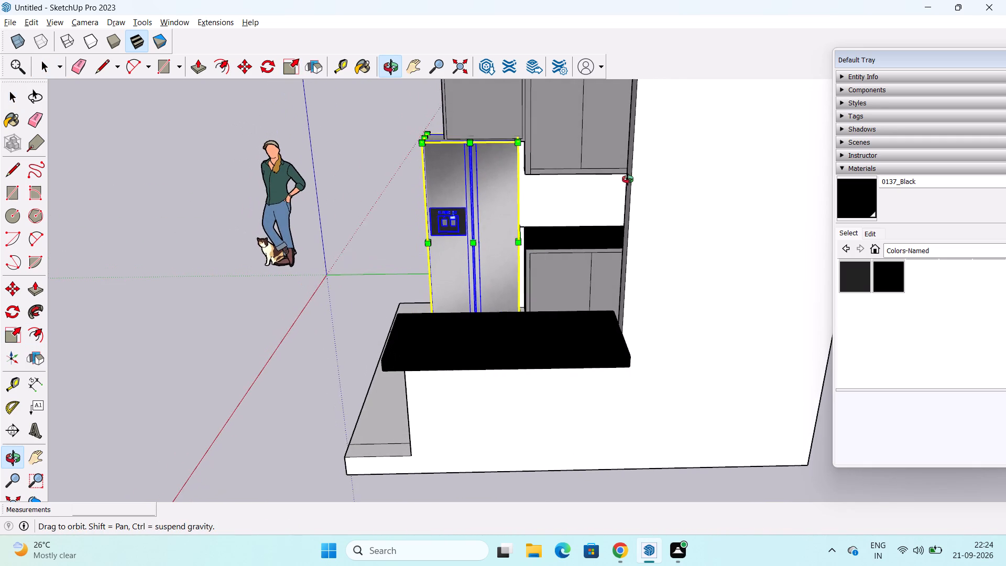
{"action": "middle_click_drag", "start_coordinate": [628, 179], "coordinate": [636, 195]}
{"action": "middle_click_drag", "start_coordinate": [543, 209], "coordinate": [488, 243]}
{"action": "scroll", "coordinate": [524, 218], "scroll_direction": "up", "scroll_amount": 2}
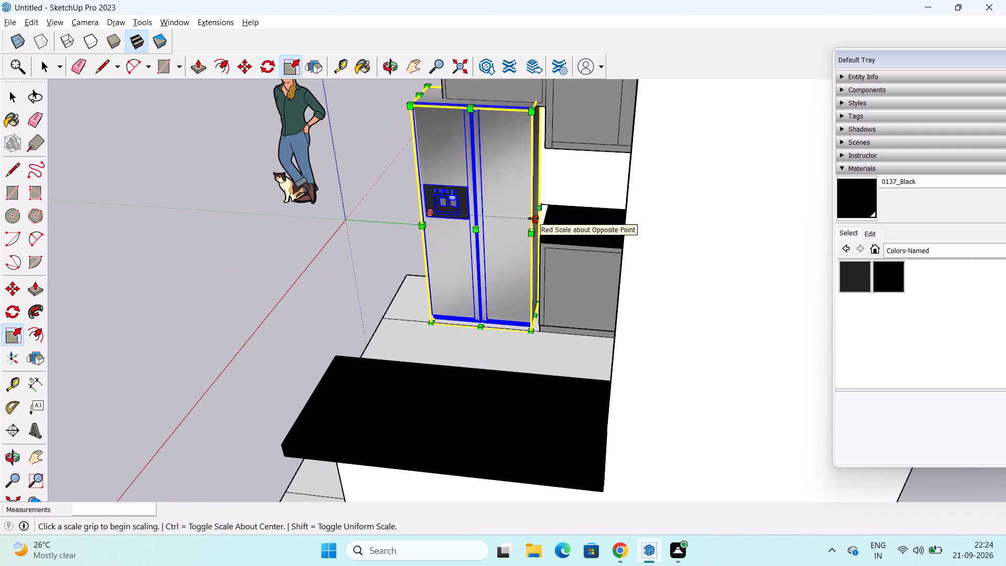
{"action": "left_click_drag", "start_coordinate": [533, 219], "coordinate": [540, 219]}
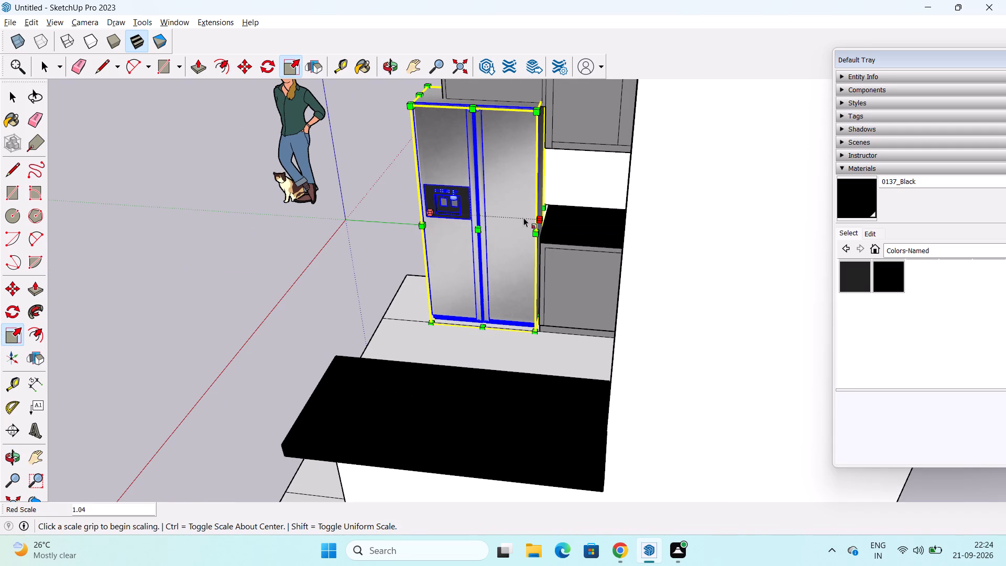
Adjust the fridge's height to fit beneath the wall cabinet, finishing with a blue-axis scale of 1.01.
{"action": "middle_click_drag", "start_coordinate": [471, 121], "coordinate": [648, 120]}
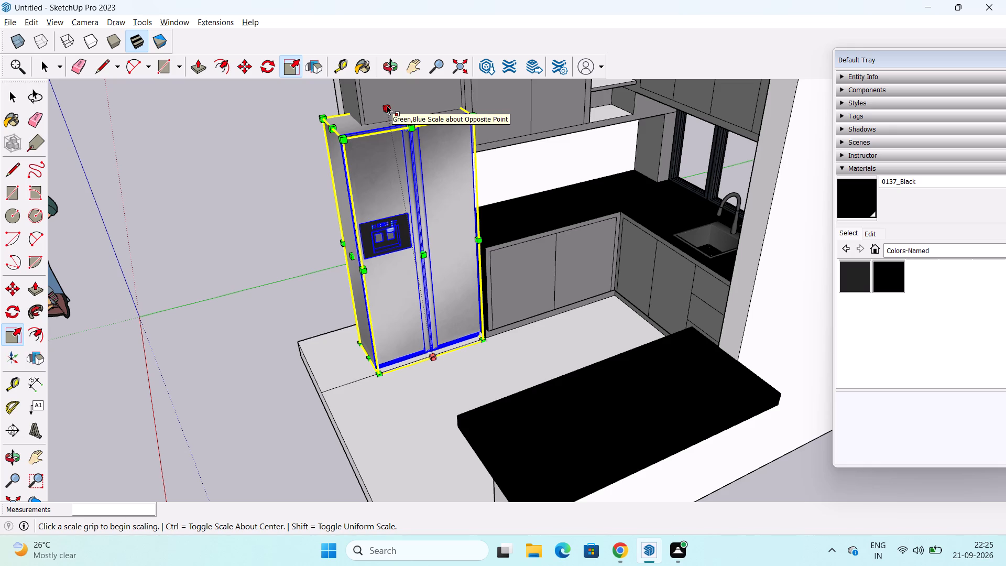
{"action": "left_click_drag", "start_coordinate": [387, 105], "coordinate": [390, 117]}
{"action": "middle_click_drag", "start_coordinate": [396, 157], "coordinate": [631, 165]}
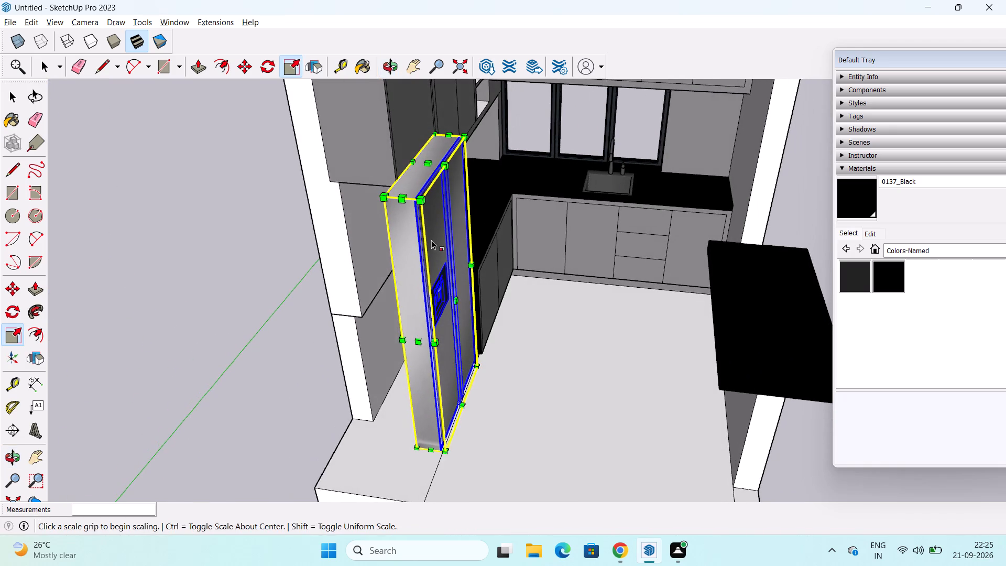
{"action": "middle_click_drag", "start_coordinate": [431, 240], "coordinate": [523, 220]}
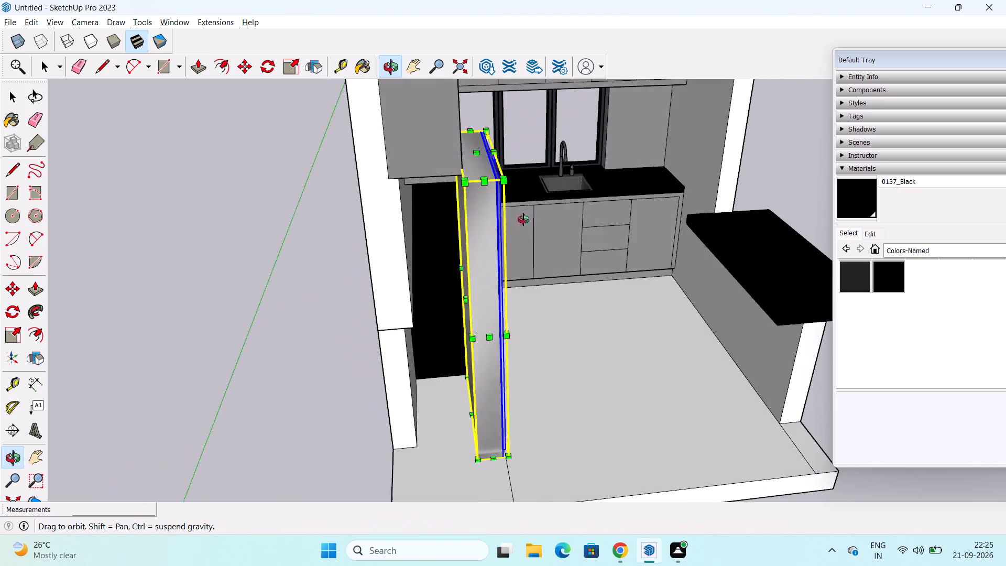
{"action": "middle_click_drag", "start_coordinate": [523, 220], "coordinate": [545, 223]}
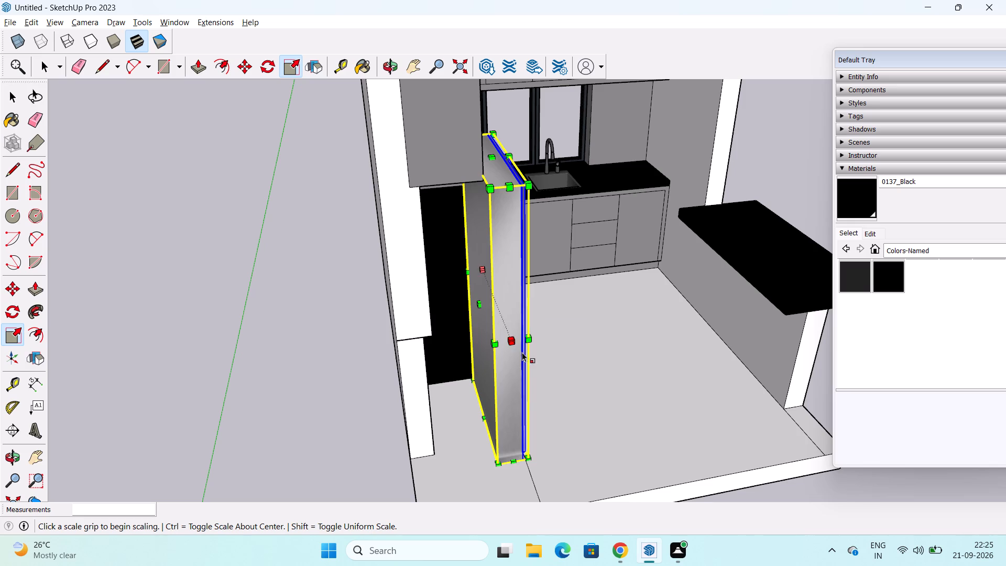
{"action": "left_click", "coordinate": [481, 304]}
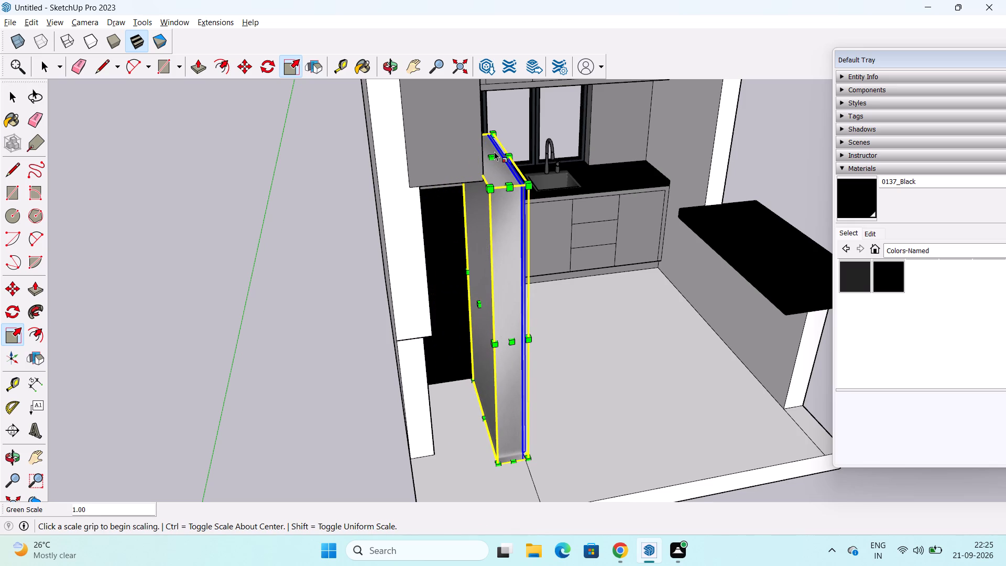
{"action": "left_click_drag", "start_coordinate": [494, 151], "coordinate": [496, 172]}
{"action": "middle_click_drag", "start_coordinate": [502, 229], "coordinate": [487, 173]}
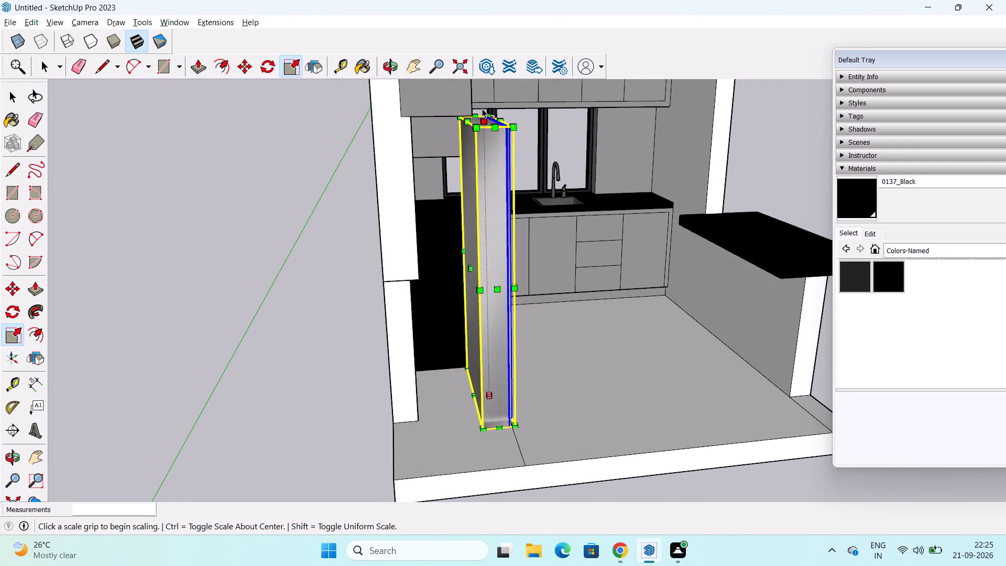
{"action": "left_click", "coordinate": [485, 116]}
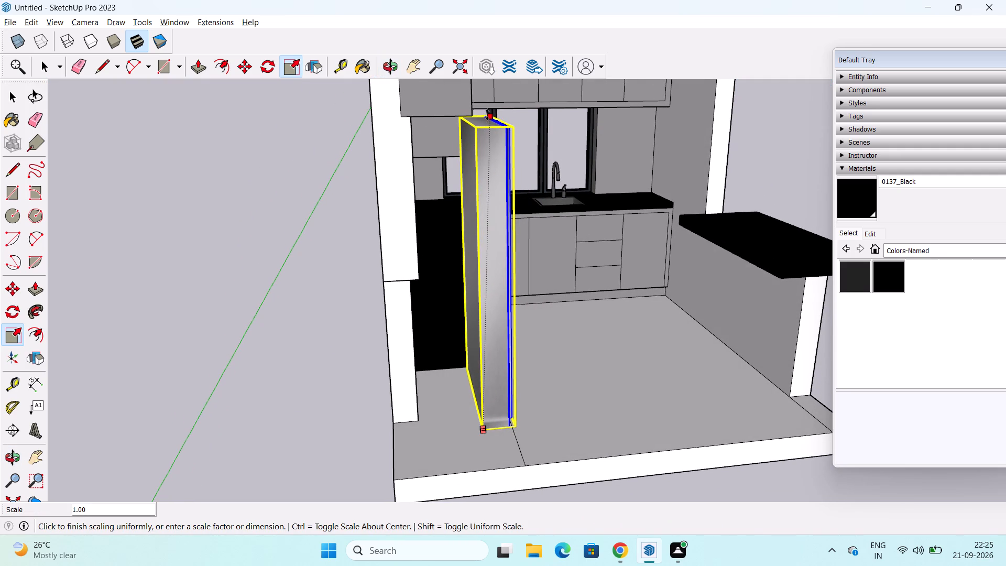
{"action": "key", "text": "Escape"}
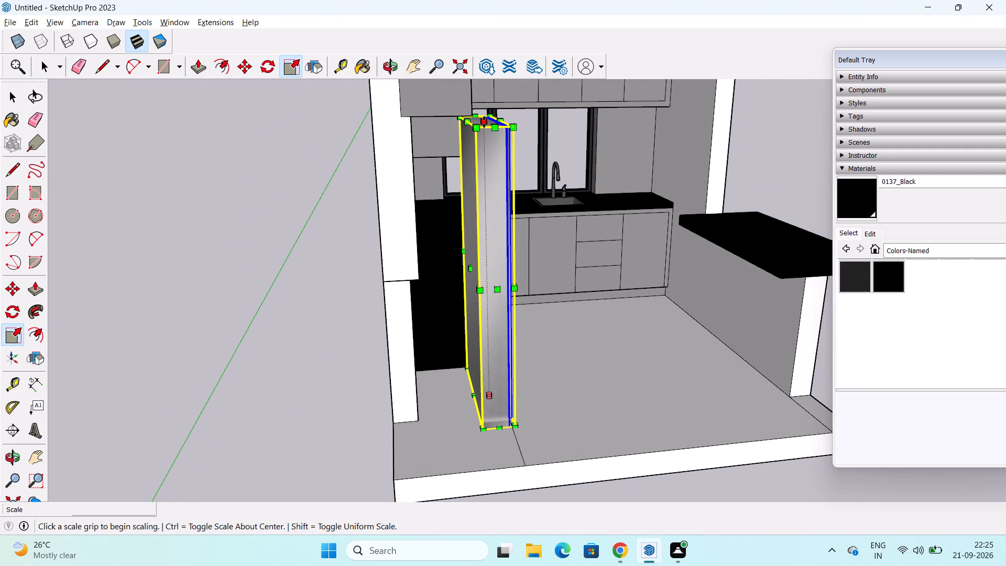
{"action": "left_click", "coordinate": [484, 122]}
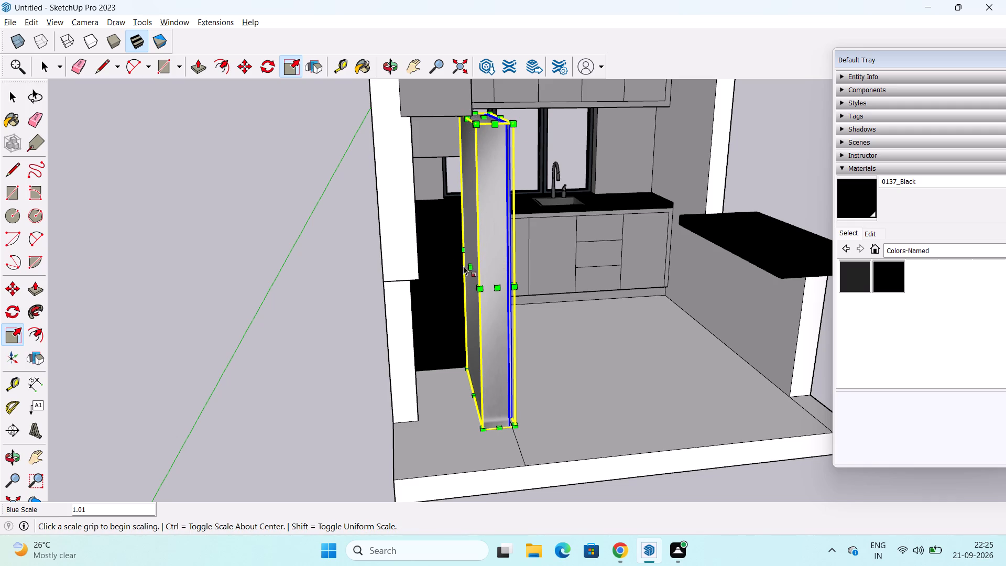
Deepen the fridge back toward the side wall with a green-axis scale of about 2.38, and deselect it.
{"action": "left_click_drag", "start_coordinate": [468, 265], "coordinate": [424, 271]}
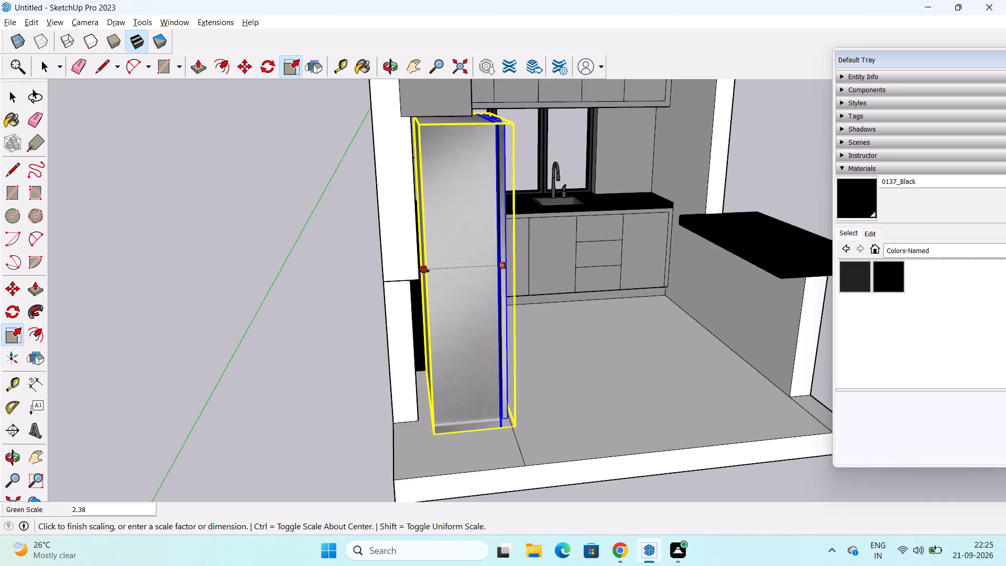
{"action": "left_click_drag", "start_coordinate": [424, 271], "coordinate": [423, 271]}
{"action": "scroll", "coordinate": [492, 267], "scroll_direction": "down", "scroll_amount": 2}
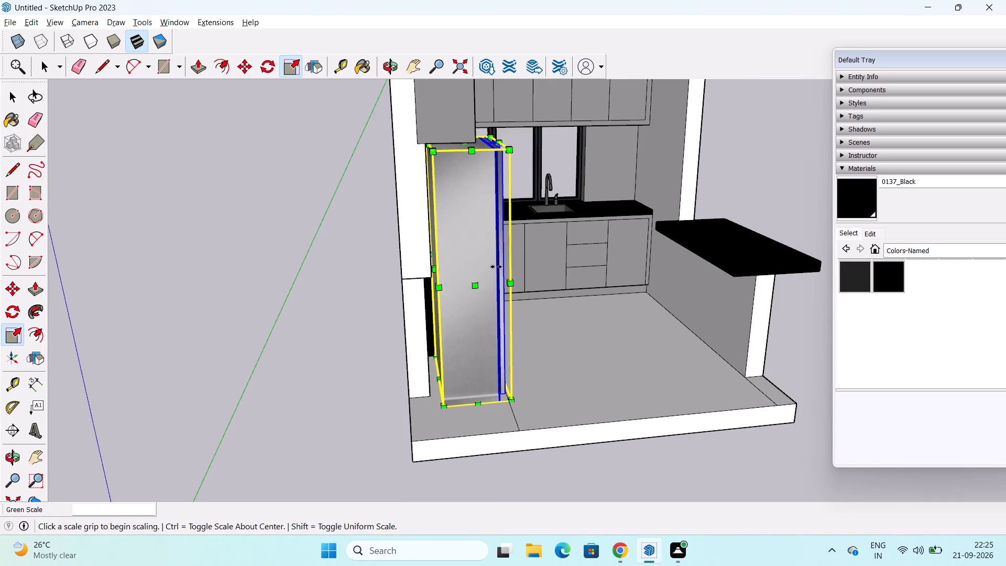
{"action": "middle_click_drag", "start_coordinate": [497, 267], "coordinate": [100, 221]}
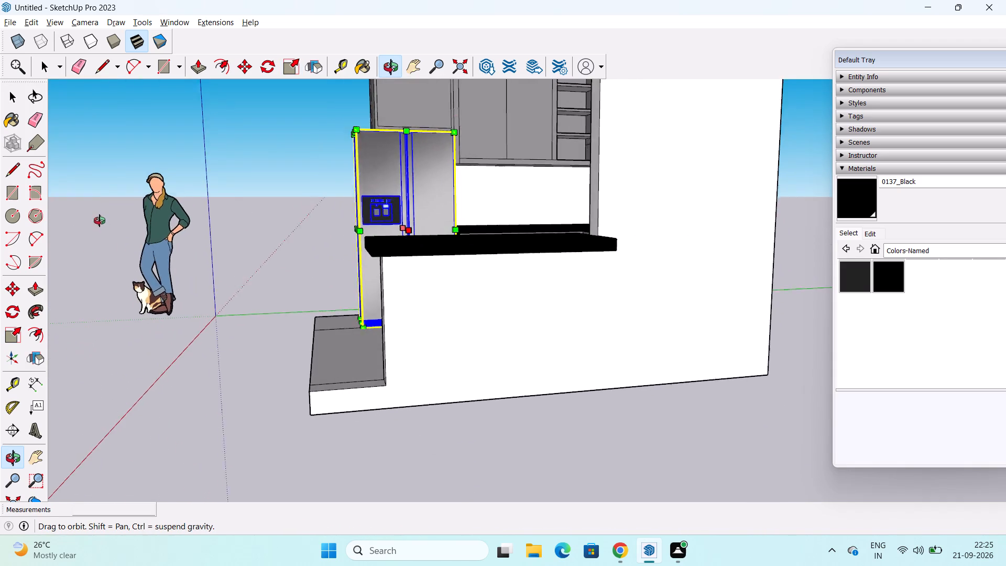
{"action": "middle_click_drag", "start_coordinate": [100, 221], "coordinate": [141, 224]}
{"action": "key", "text": "space"}
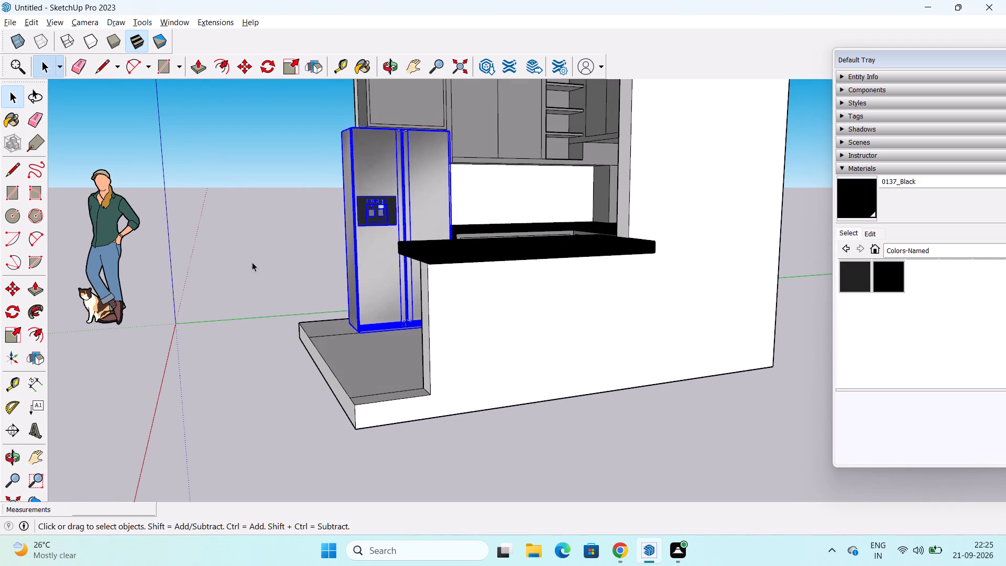
{"action": "left_click", "coordinate": [252, 262]}
Examine the resized fridge's fit against the side wall, wall cabinet and counter from the front, side and back.
{"action": "scroll", "coordinate": [326, 262], "scroll_direction": "down", "scroll_amount": 1}
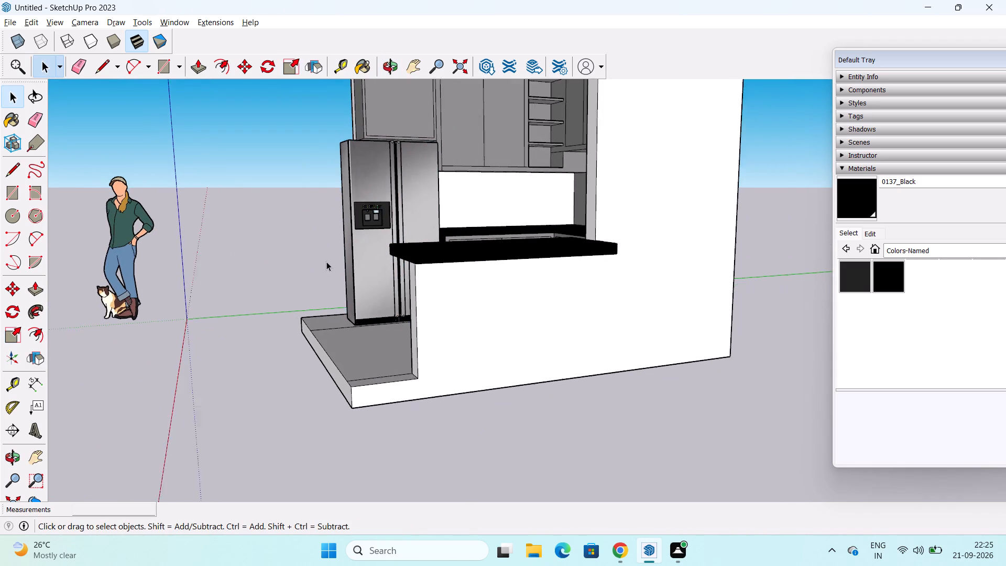
{"action": "scroll", "coordinate": [326, 262], "scroll_direction": "down", "scroll_amount": 1}
{"action": "middle_click_drag", "start_coordinate": [327, 262], "coordinate": [425, 343]}
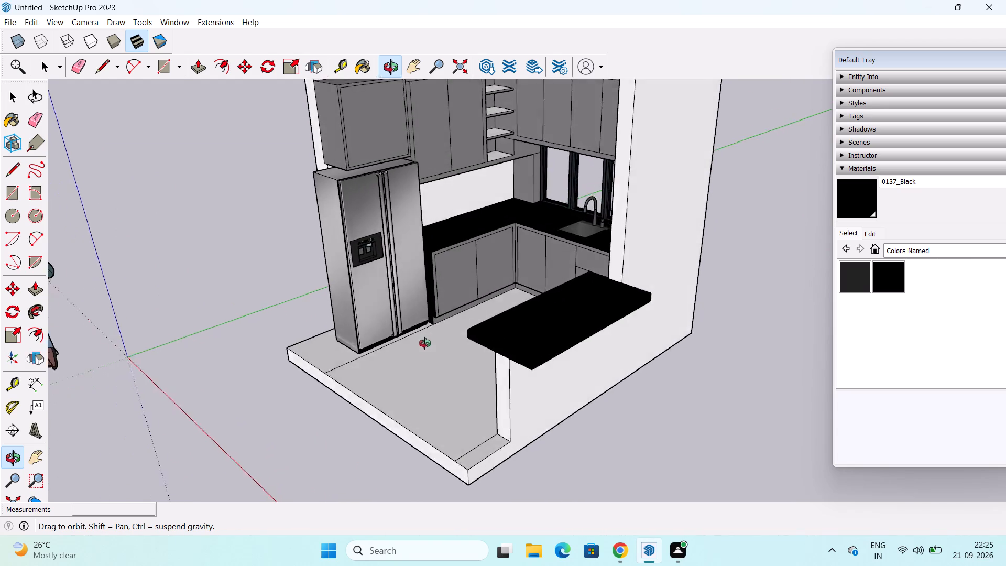
{"action": "middle_click_drag", "start_coordinate": [425, 343], "coordinate": [319, 354]}
{"action": "scroll", "coordinate": [298, 312], "scroll_direction": "down", "scroll_amount": 2}
{"action": "middle_click_drag", "start_coordinate": [298, 309], "coordinate": [421, 307]}
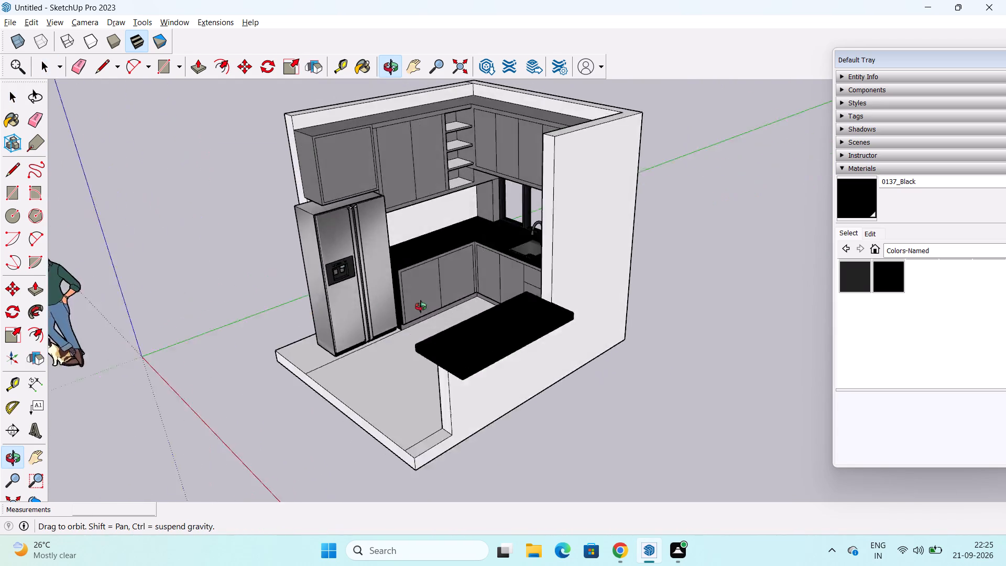
{"action": "middle_click_drag", "start_coordinate": [421, 307], "coordinate": [592, 316]}
{"action": "middle_click_drag", "start_coordinate": [371, 340], "coordinate": [422, 326]}
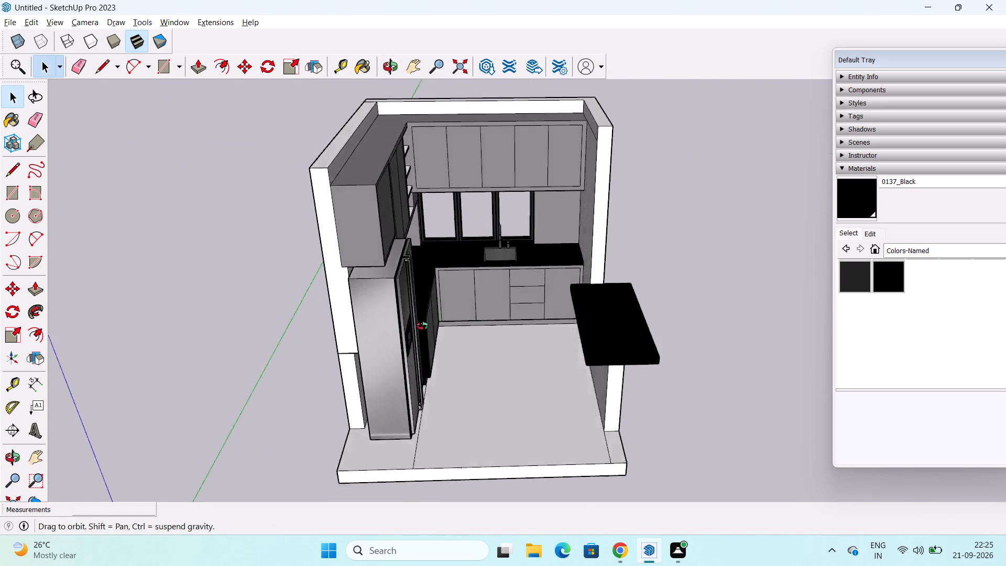
{"action": "middle_click_drag", "start_coordinate": [422, 326], "coordinate": [512, 321]}
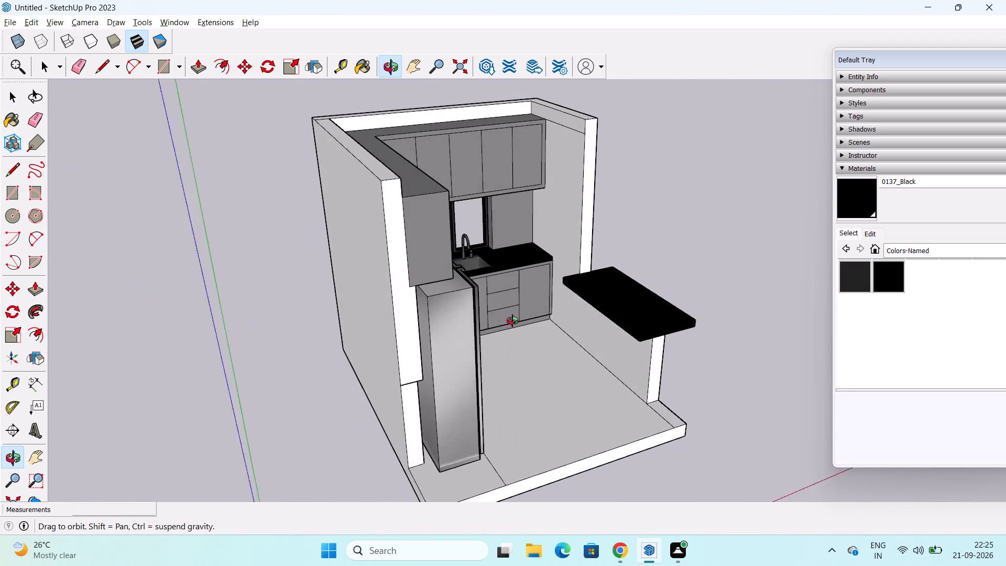
{"action": "middle_click_drag", "start_coordinate": [512, 321], "coordinate": [483, 322]}
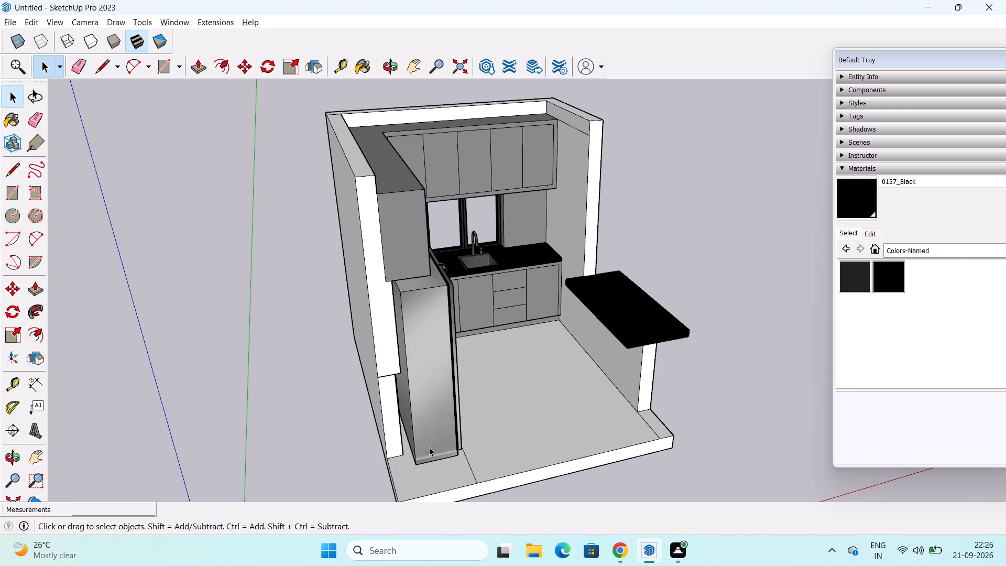
{"action": "middle_click_drag", "start_coordinate": [433, 447], "coordinate": [730, 358]}
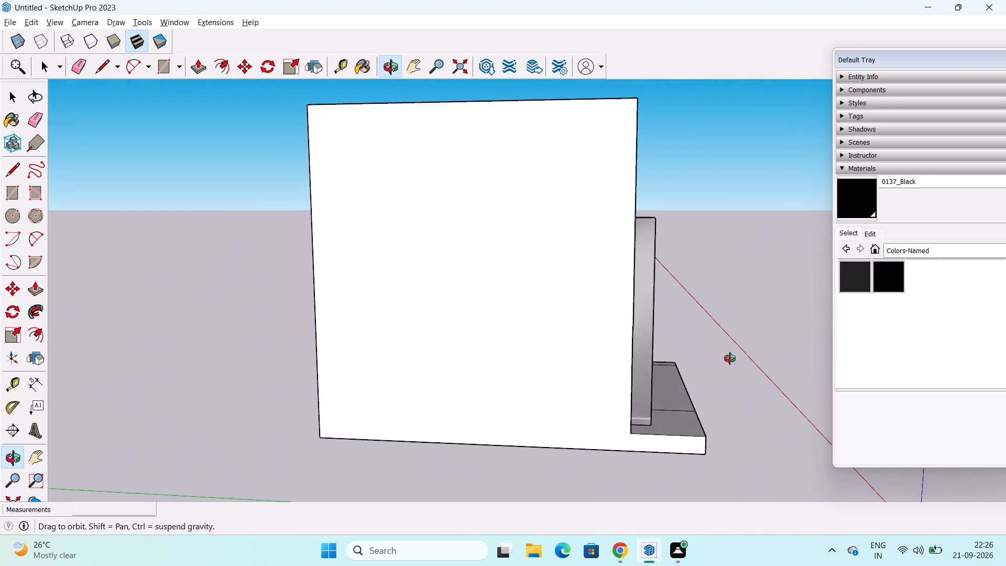
{"action": "middle_click_drag", "start_coordinate": [730, 358], "coordinate": [525, 394]}
{"action": "scroll", "coordinate": [456, 367], "scroll_direction": "up", "scroll_amount": 6}
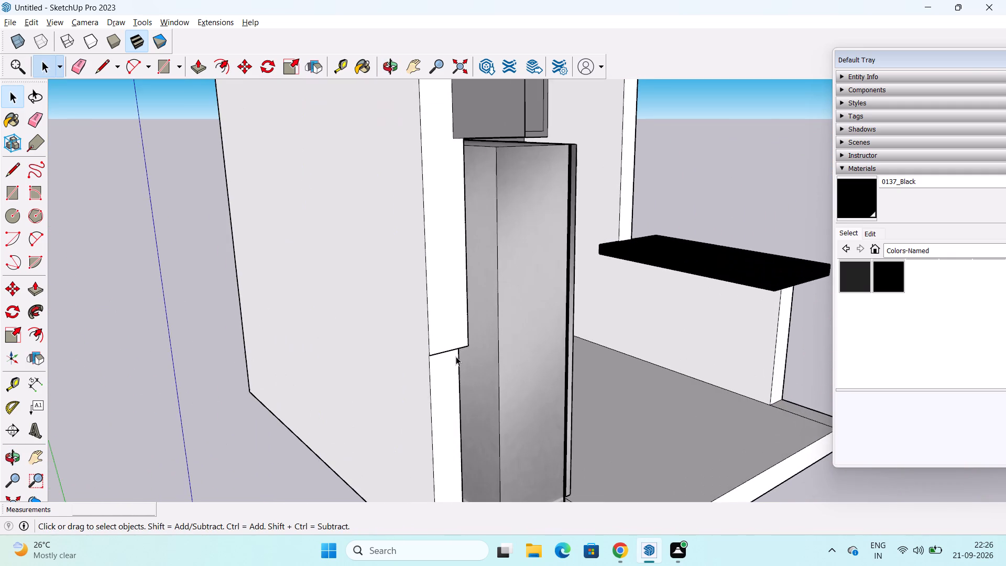
{"action": "middle_click_drag", "start_coordinate": [458, 353], "coordinate": [632, 315]}
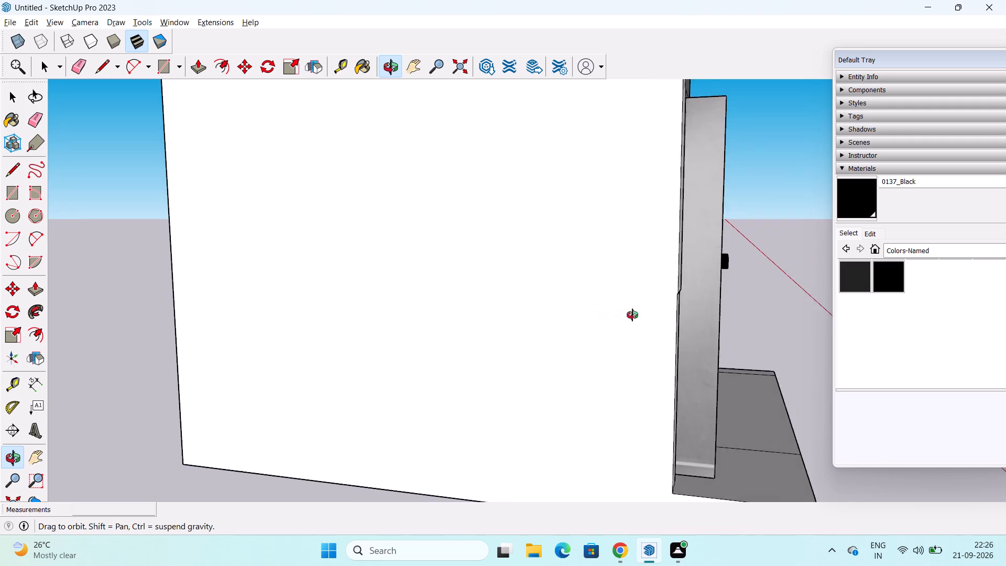
{"action": "middle_click_drag", "start_coordinate": [632, 315], "coordinate": [518, 308]}
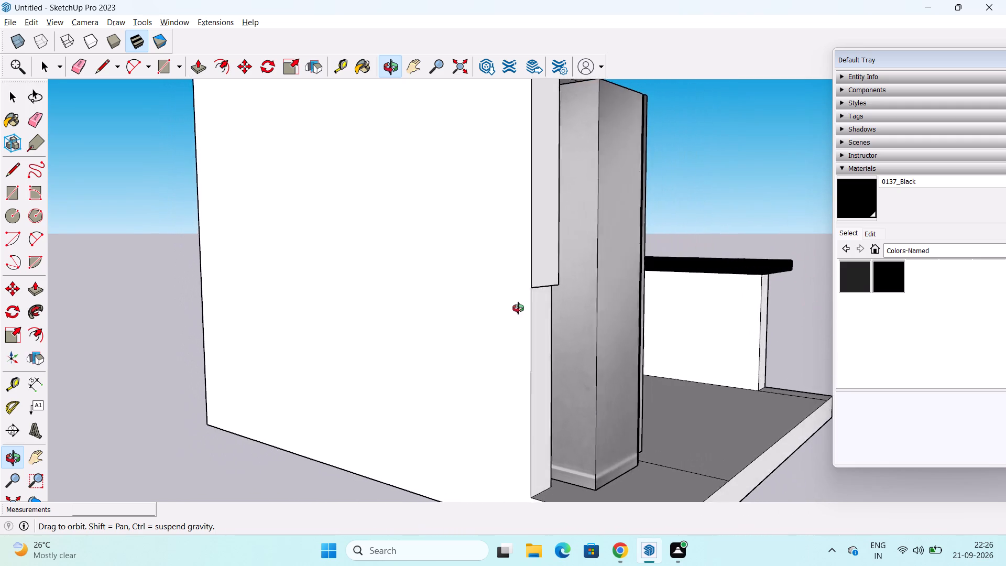
{"action": "middle_click_drag", "start_coordinate": [518, 308], "coordinate": [395, 301]}
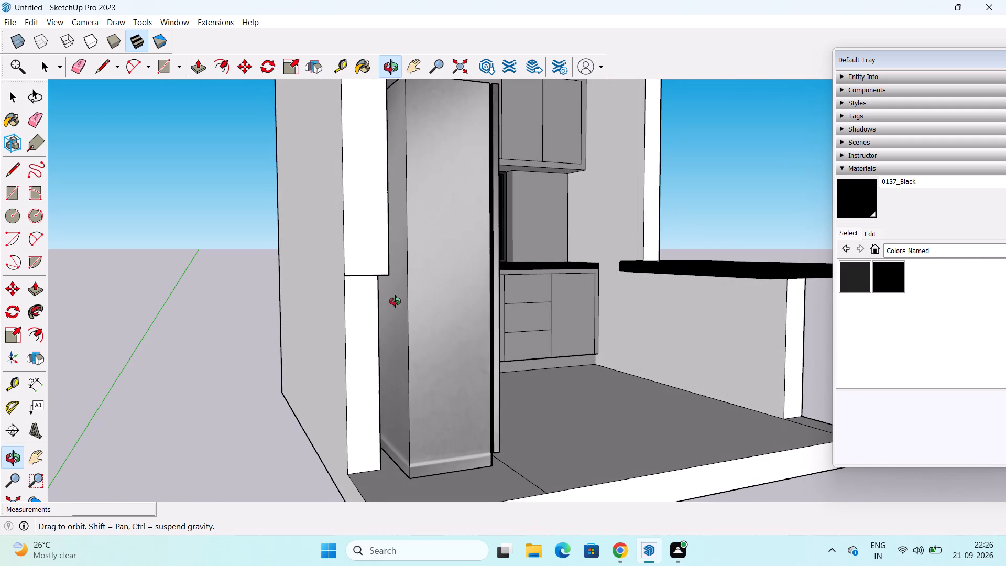
{"action": "middle_click_drag", "start_coordinate": [395, 301], "coordinate": [387, 301]}
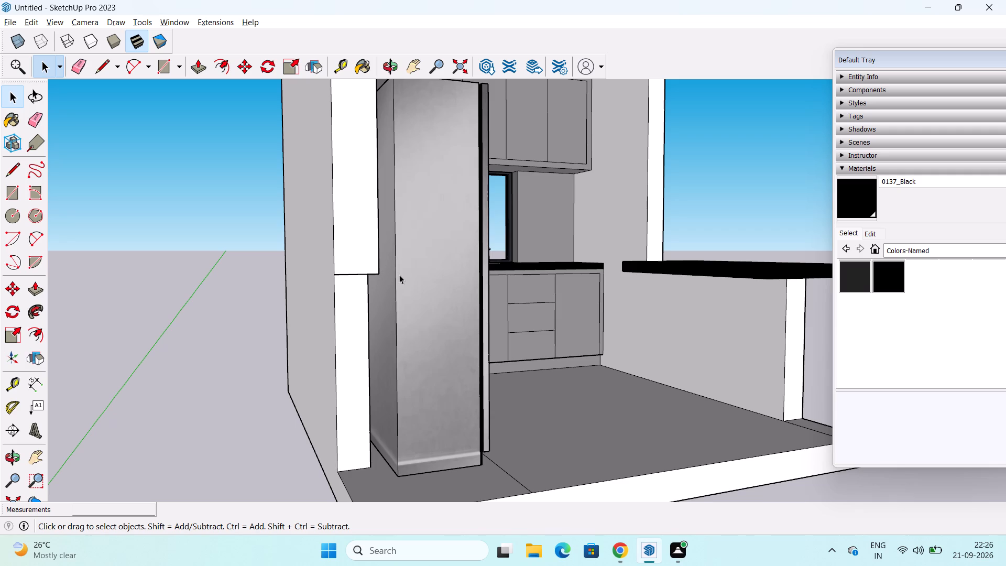
{"action": "middle_click_drag", "start_coordinate": [406, 273], "coordinate": [324, 293]}
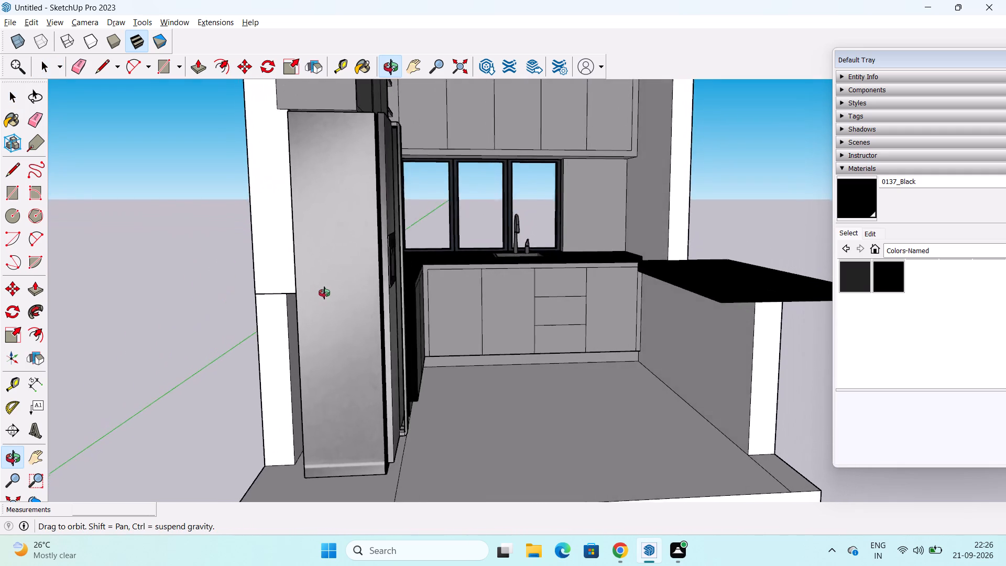
Examine the fridge and the overall kitchen layout from the front, the counter side and slightly above.
{"action": "middle_click_drag", "start_coordinate": [324, 293], "coordinate": [342, 293]}
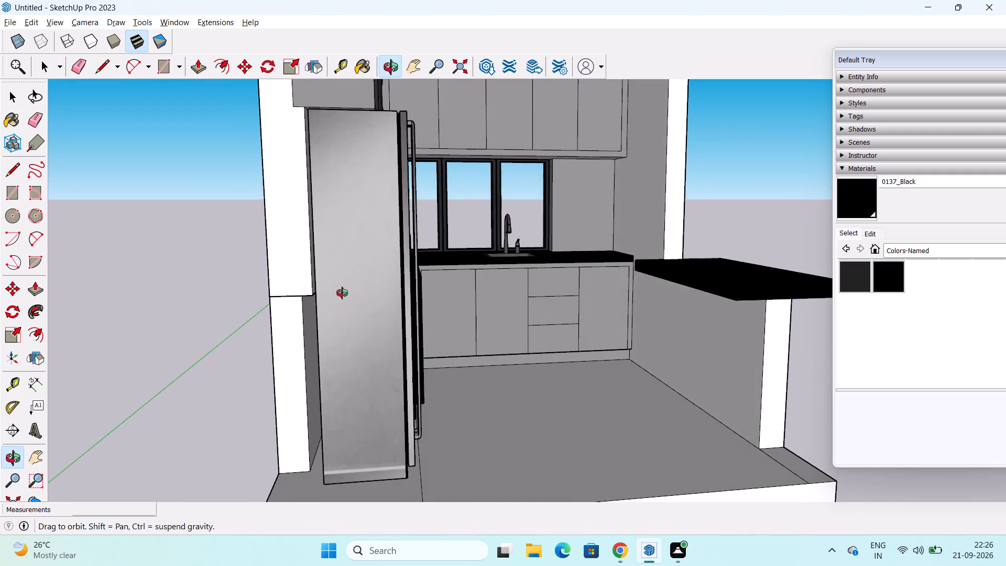
{"action": "middle_click_drag", "start_coordinate": [342, 293], "coordinate": [314, 300]}
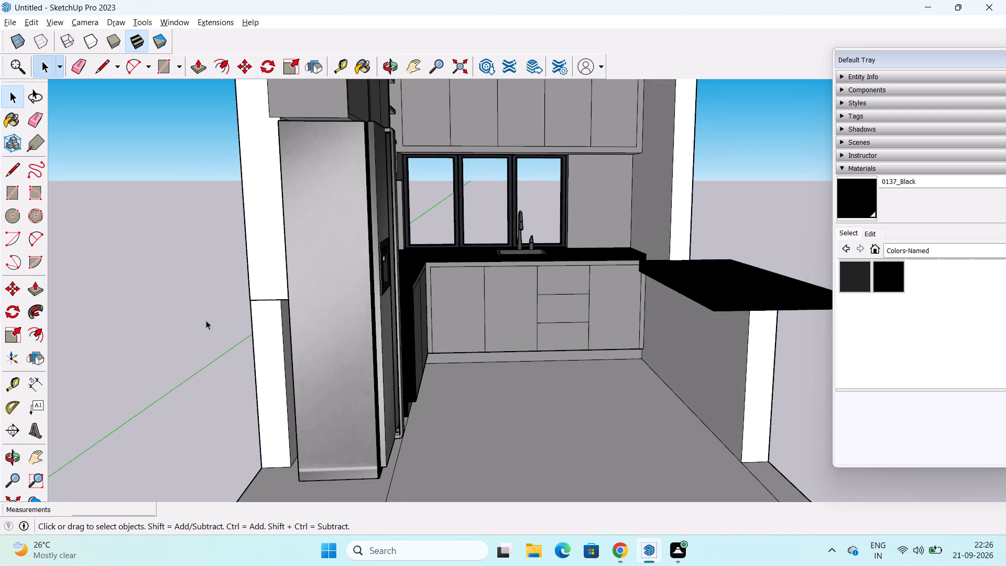
{"action": "scroll", "coordinate": [275, 318], "scroll_direction": "down", "scroll_amount": 4}
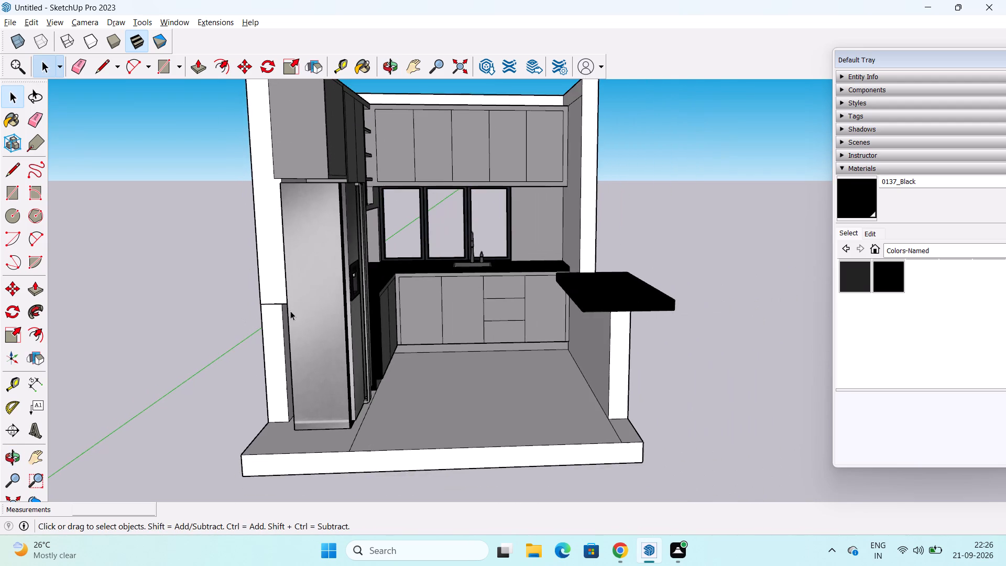
{"action": "middle_click_drag", "start_coordinate": [292, 310], "coordinate": [188, 306]}
{"action": "scroll", "coordinate": [419, 329], "scroll_direction": "up", "scroll_amount": 1}
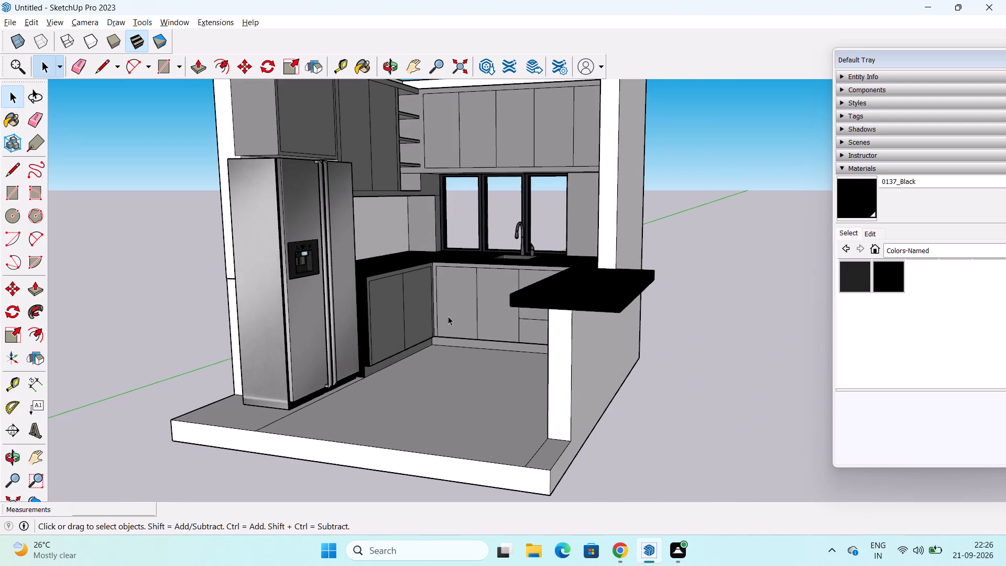
{"action": "middle_click_drag", "start_coordinate": [456, 313], "coordinate": [419, 359]}
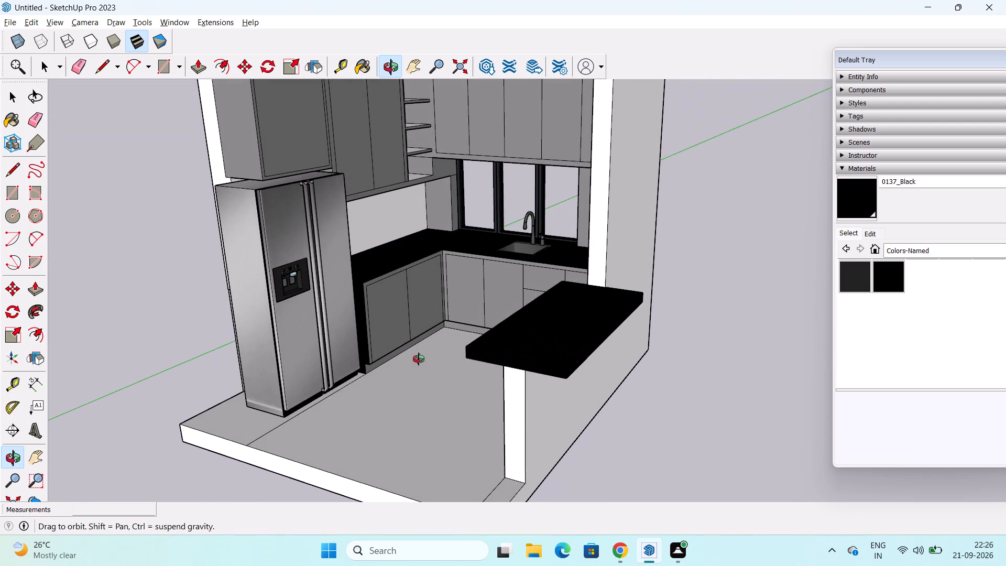
{"action": "middle_click_drag", "start_coordinate": [419, 359], "coordinate": [419, 360]}
{"action": "scroll", "coordinate": [444, 336], "scroll_direction": "down", "scroll_amount": 3}
{"action": "middle_click_drag", "start_coordinate": [444, 336], "coordinate": [477, 329]}
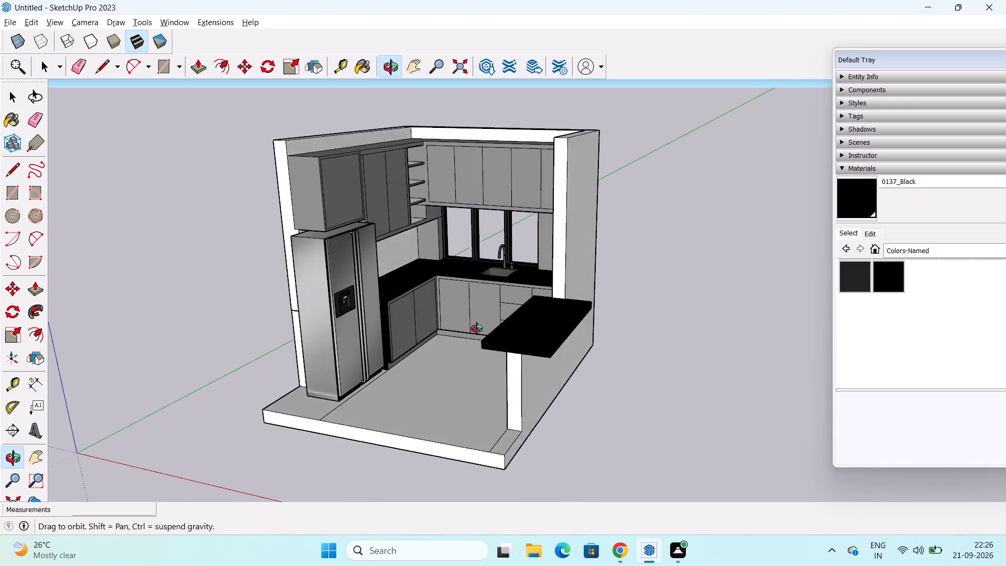
Copy the bottom outer edge below the bar counter's wall 6" upward to mark off the floor slab's thickness.
{"action": "middle_click_drag", "start_coordinate": [477, 329], "coordinate": [349, 305]}
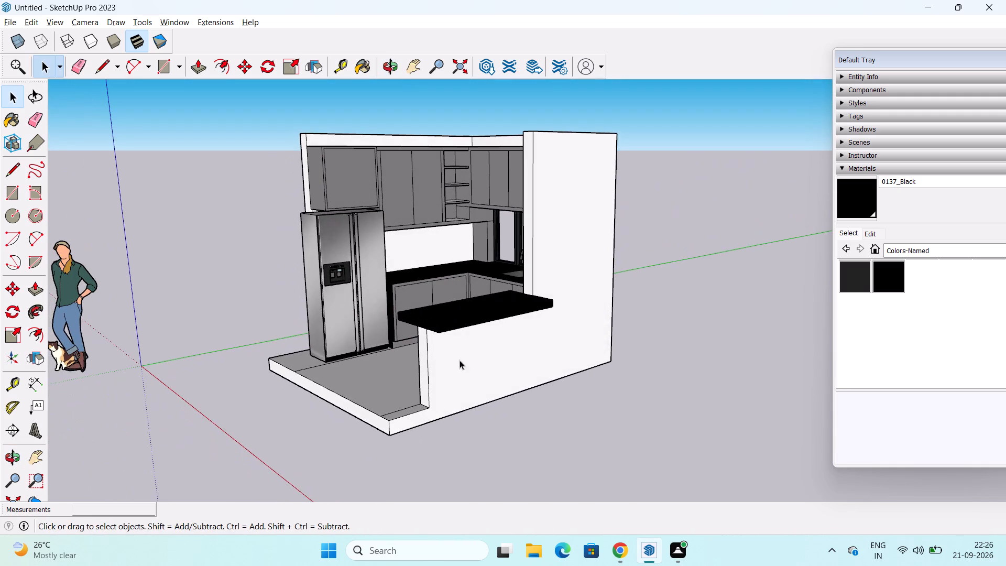
{"action": "left_click", "coordinate": [471, 407]}
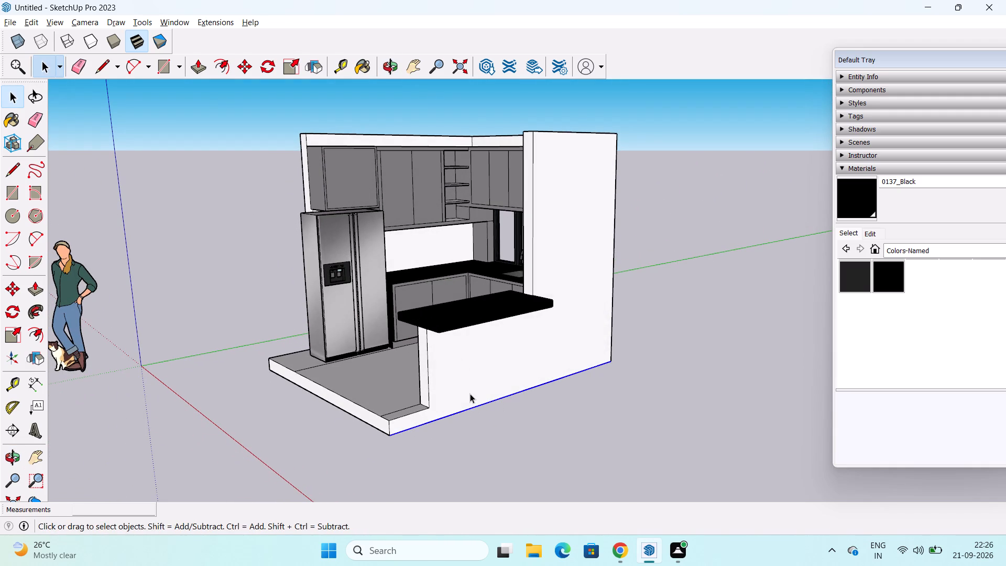
{"action": "key", "text": "m"}
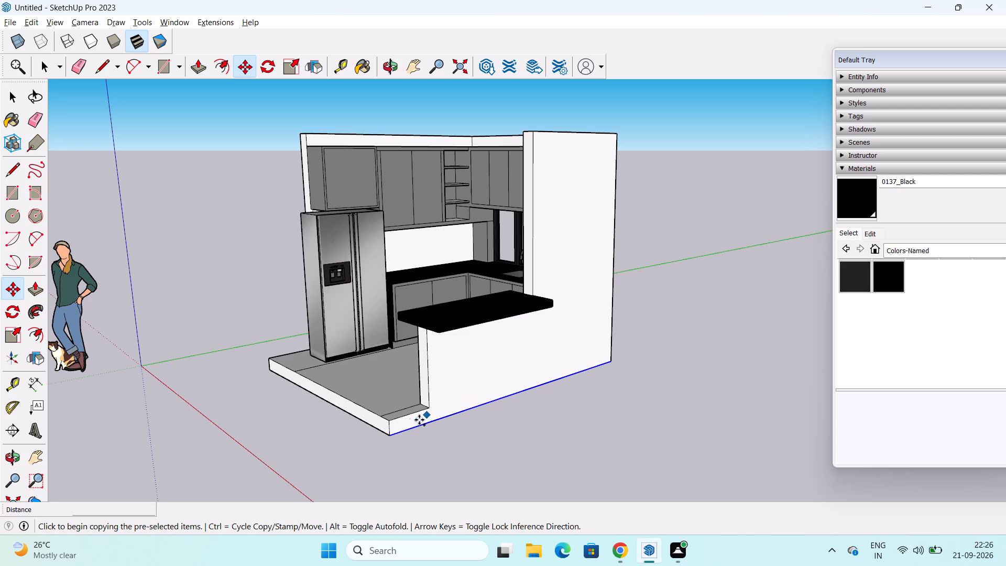
{"action": "left_click", "coordinate": [613, 363]}
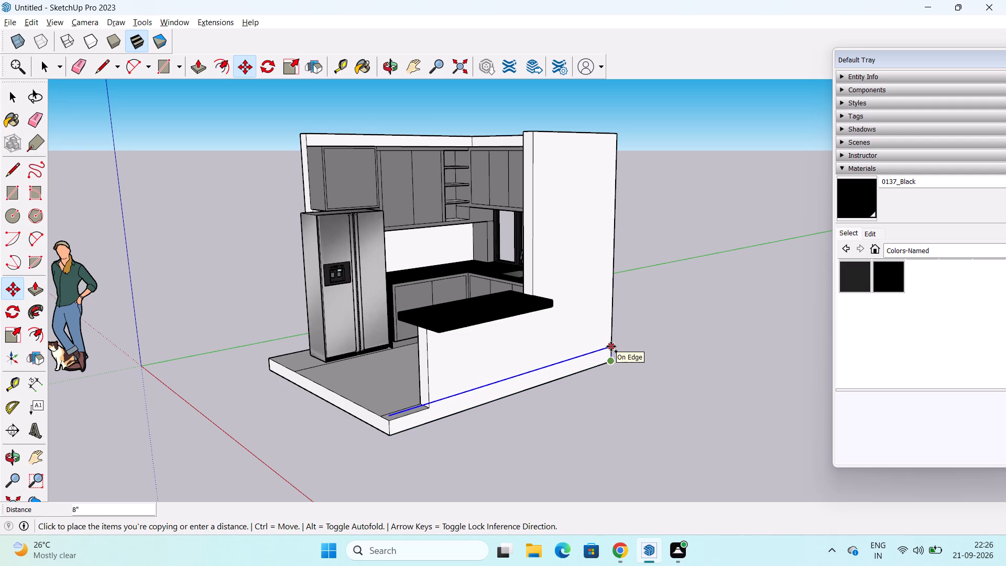
{"action": "type", "text": "6\""}
{"action": "key", "text": "Return"}
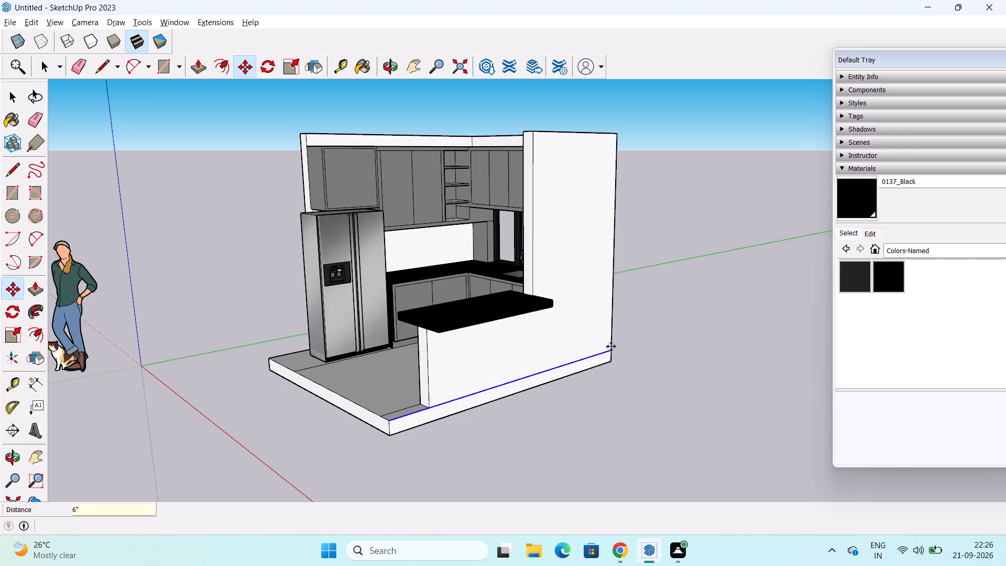
{"action": "key", "text": "space"}
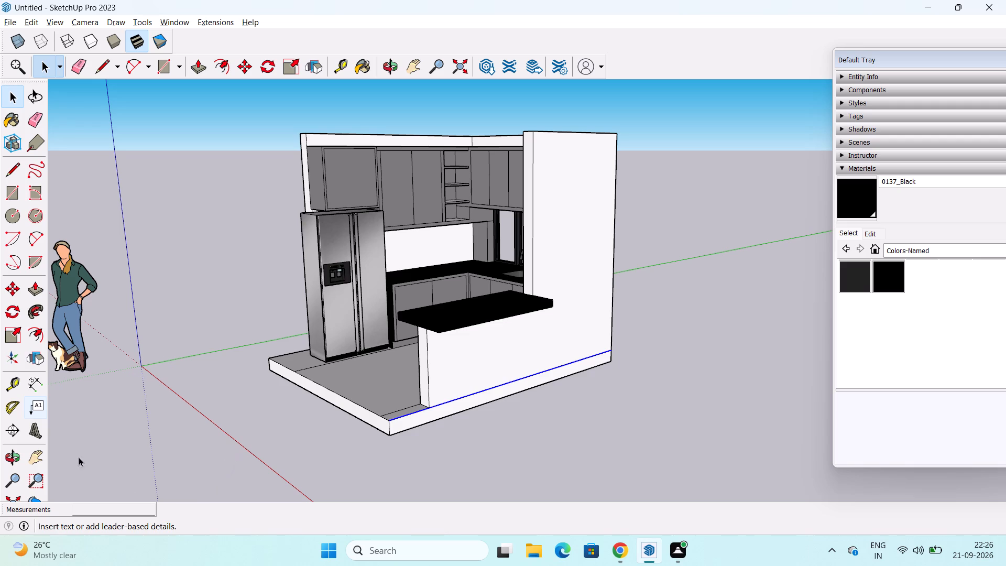
Push/Pull the 6" strip below the bar counter's wall outward about 4' to extend the floor slab.
{"action": "left_click", "coordinate": [36, 291]}
{"action": "left_click", "coordinate": [487, 397]}
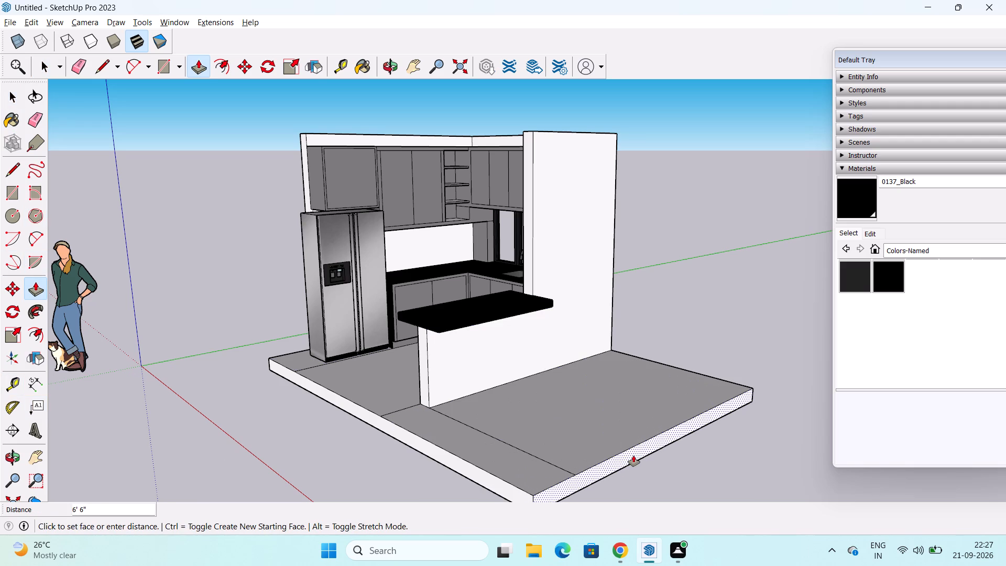
{"action": "scroll", "coordinate": [633, 455], "scroll_direction": "down", "scroll_amount": 1}
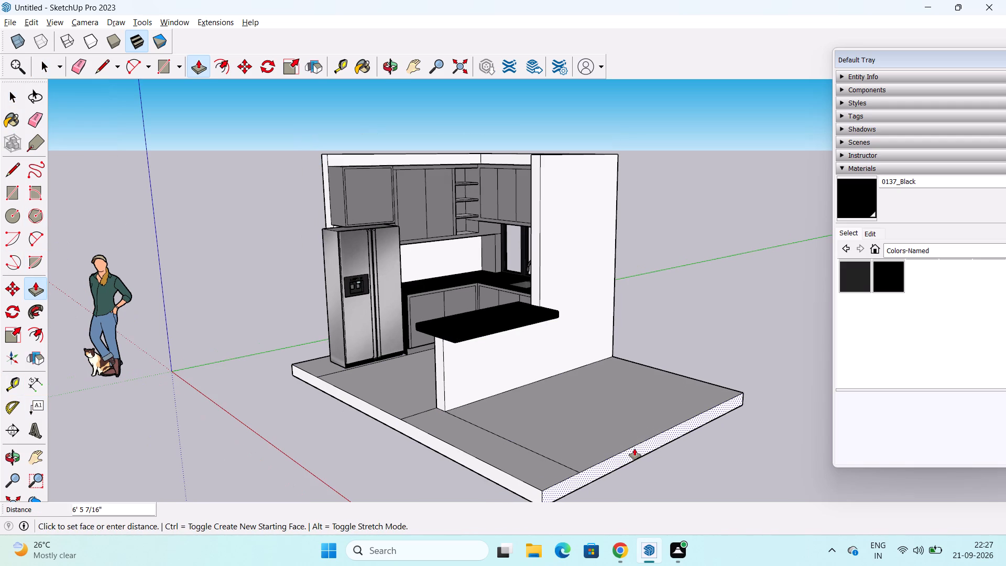
{"action": "middle_click_drag", "start_coordinate": [635, 449], "coordinate": [613, 426]}
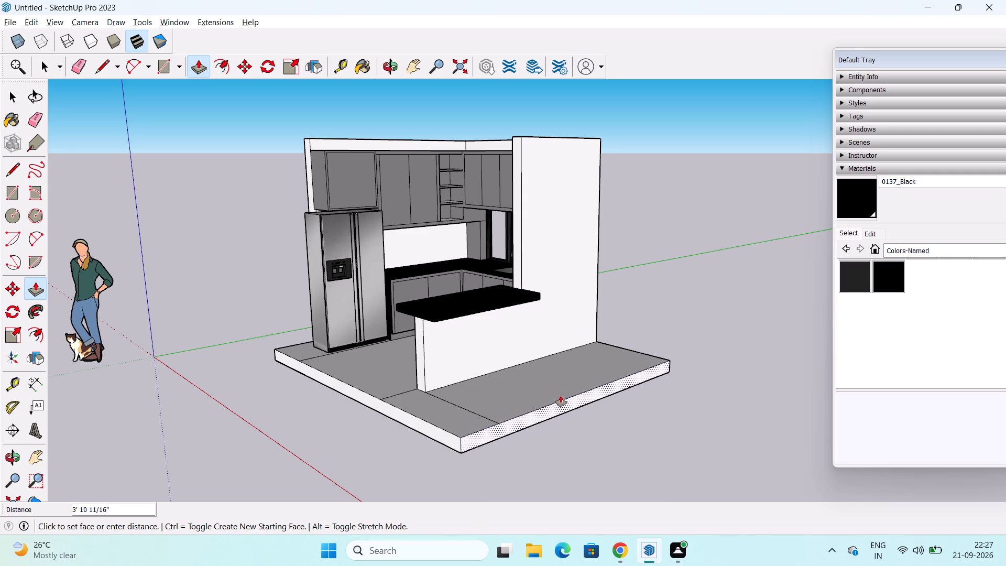
{"action": "left_click", "coordinate": [567, 410]}
{"action": "key", "text": "space"}
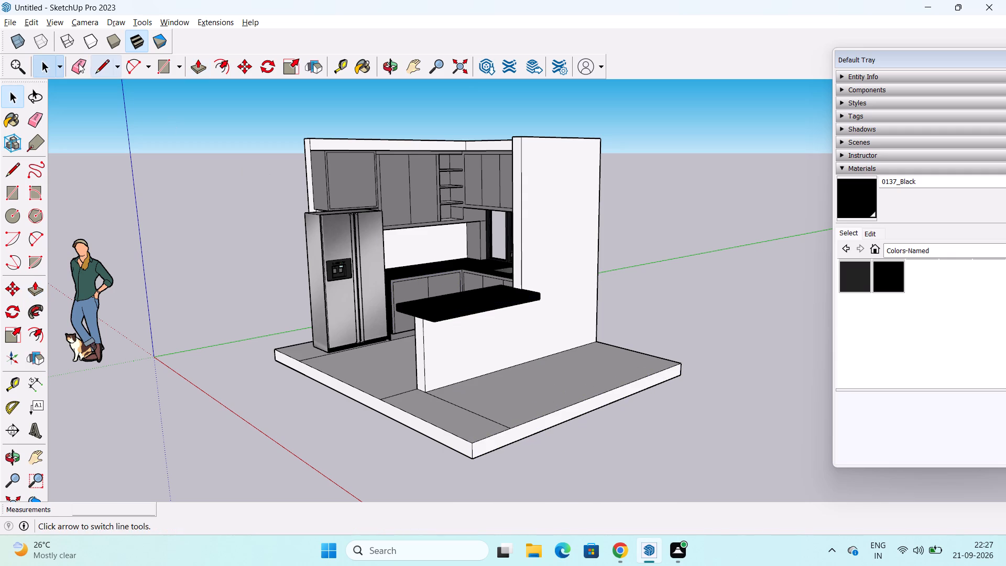
Erase the two leftover seam lines on the floor around the end of the bar counter's wall.
{"action": "left_click", "coordinate": [78, 62]}
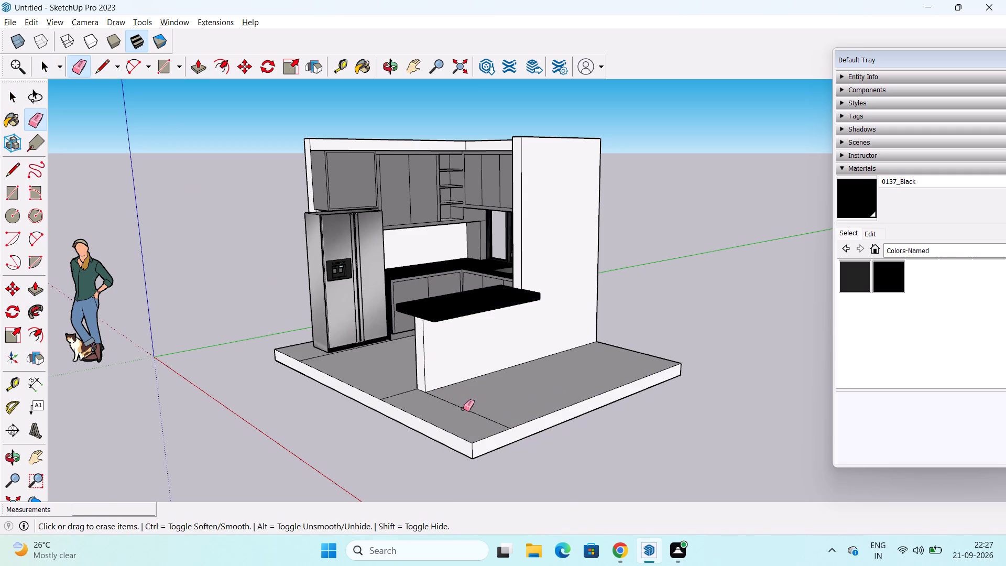
{"action": "left_click", "coordinate": [464, 409]}
{"action": "left_click", "coordinate": [399, 394]}
Draw a 6" line across the narrow end face of the tall wall beside the bar counter, just below its top.
{"action": "scroll", "coordinate": [396, 345], "scroll_direction": "down", "scroll_amount": 1}
{"action": "middle_click_drag", "start_coordinate": [400, 331], "coordinate": [512, 378]}
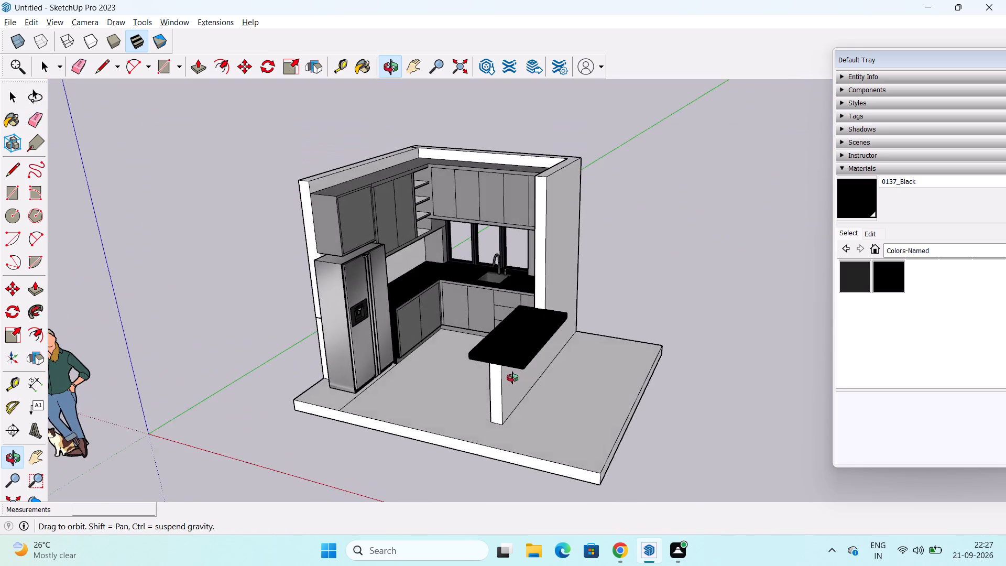
{"action": "middle_click_drag", "start_coordinate": [512, 378], "coordinate": [335, 364]}
{"action": "key", "text": "space"}
{"action": "scroll", "coordinate": [338, 319], "scroll_direction": "down", "scroll_amount": 1}
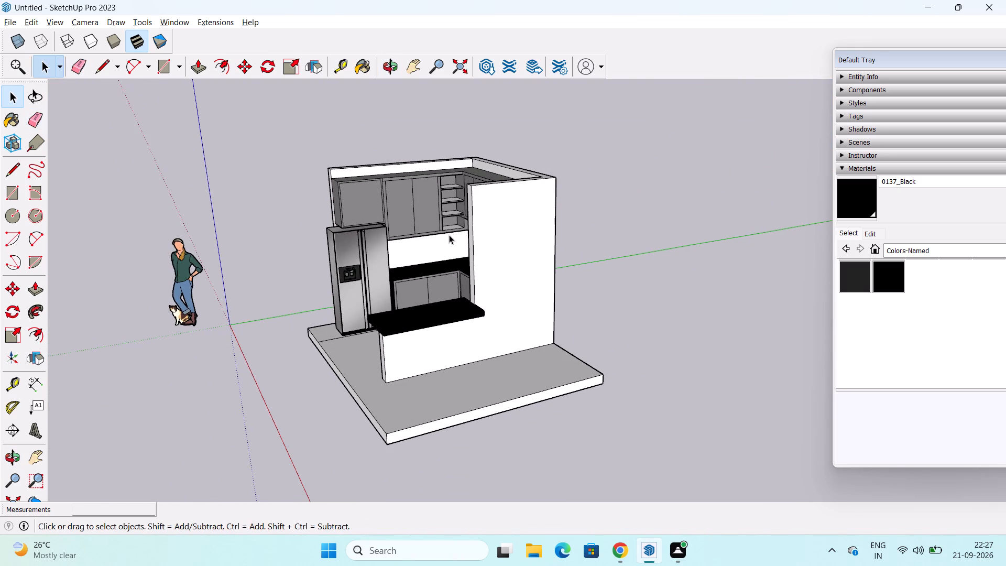
{"action": "middle_click_drag", "start_coordinate": [453, 236], "coordinate": [476, 249]}
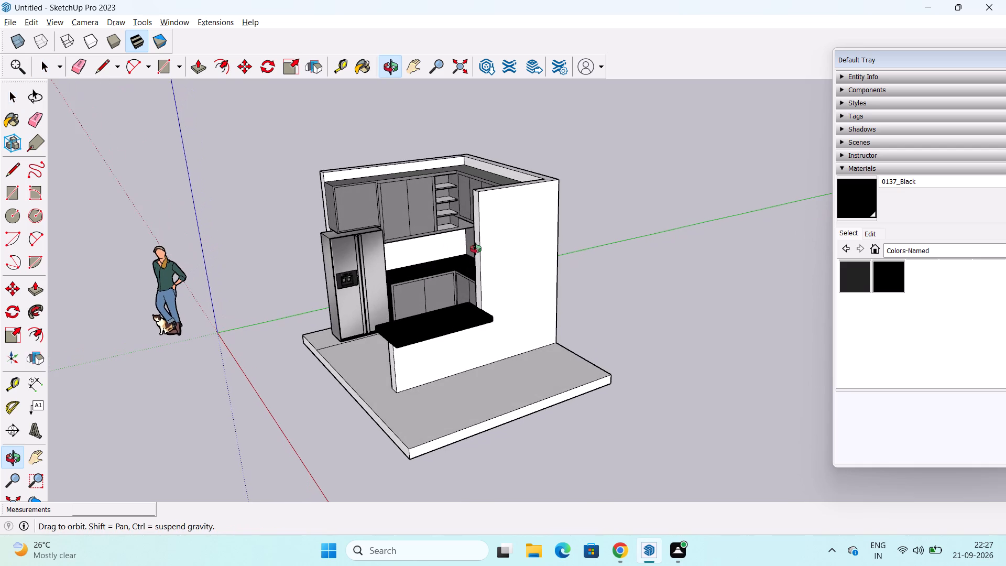
{"action": "middle_click_drag", "start_coordinate": [476, 249], "coordinate": [459, 269]}
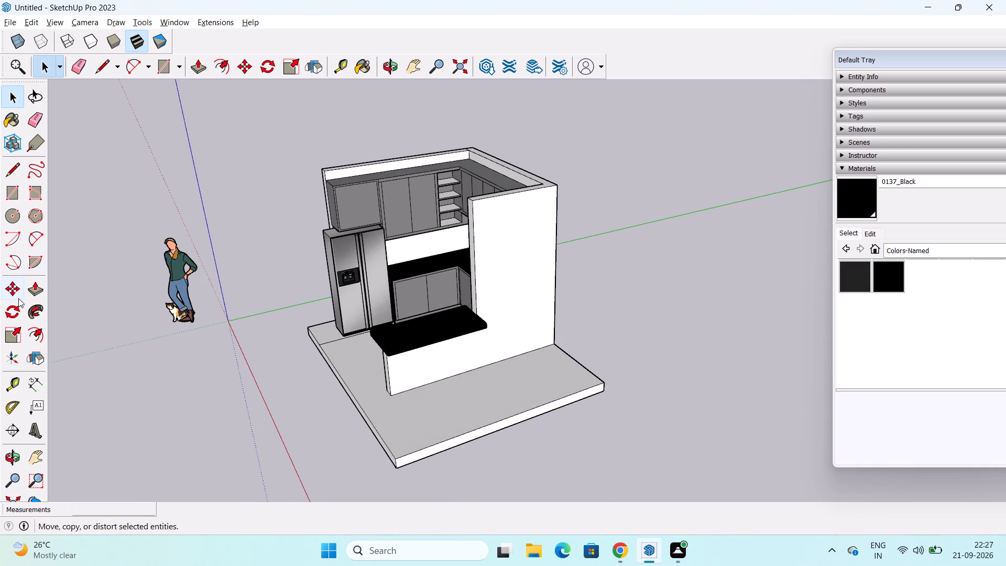
{"action": "left_click", "coordinate": [14, 170]}
{"action": "middle_click_drag", "start_coordinate": [518, 236], "coordinate": [518, 236]}
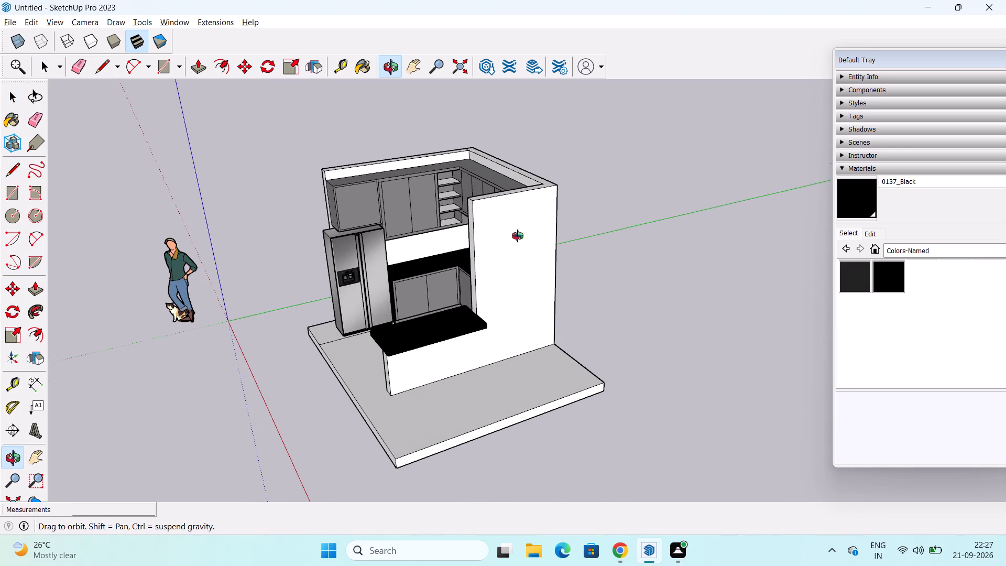
{"action": "middle_click_drag", "start_coordinate": [518, 236], "coordinate": [662, 235]}
{"action": "scroll", "coordinate": [579, 225], "scroll_direction": "up", "scroll_amount": 2}
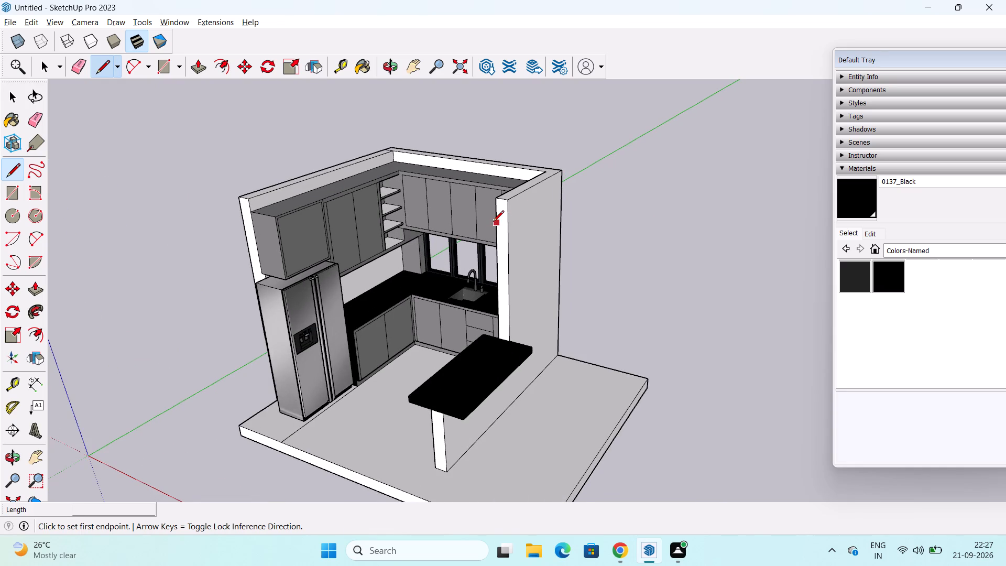
{"action": "scroll", "coordinate": [493, 221], "scroll_direction": "up", "scroll_amount": 7}
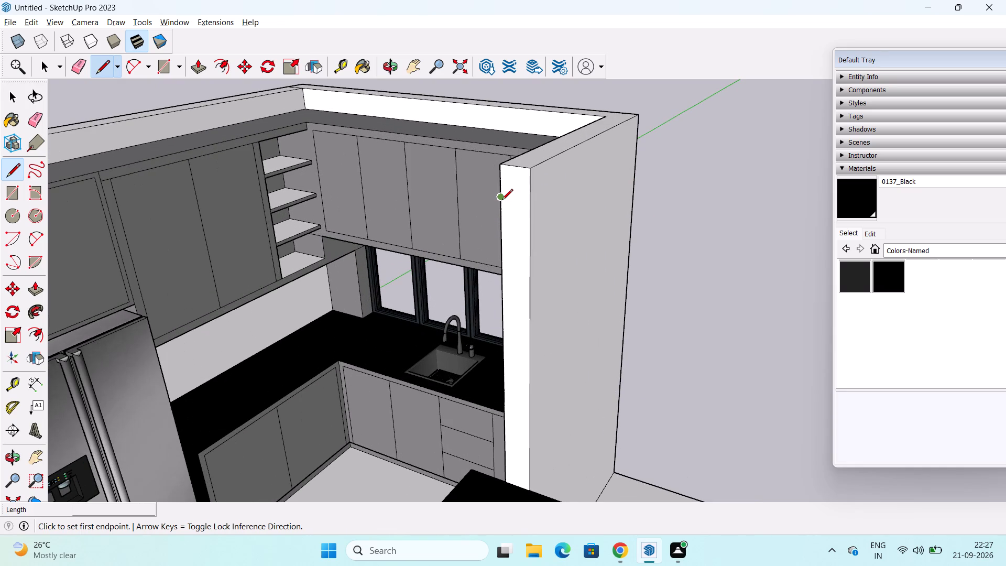
{"action": "left_click", "coordinate": [502, 201]}
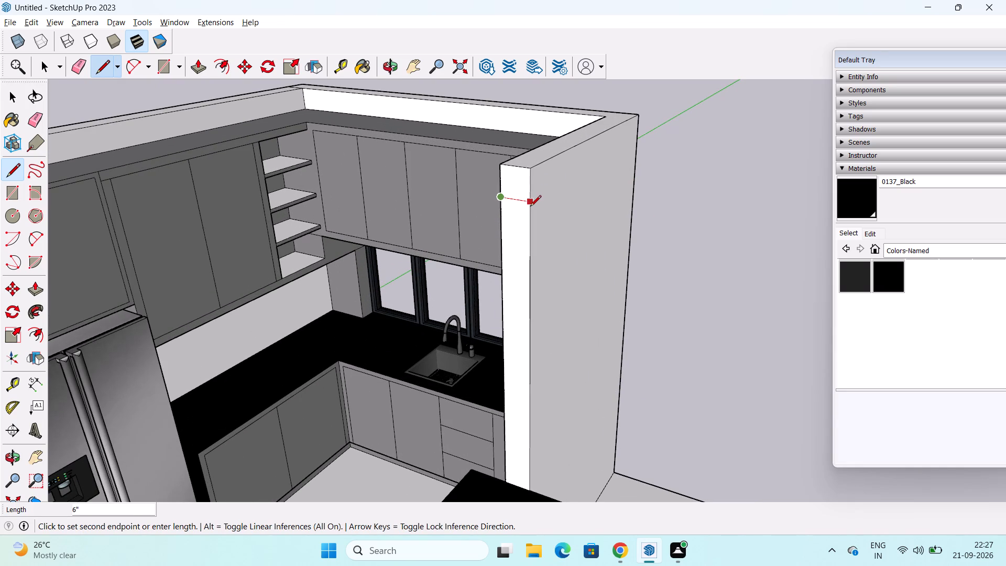
{"action": "left_click", "coordinate": [530, 207]}
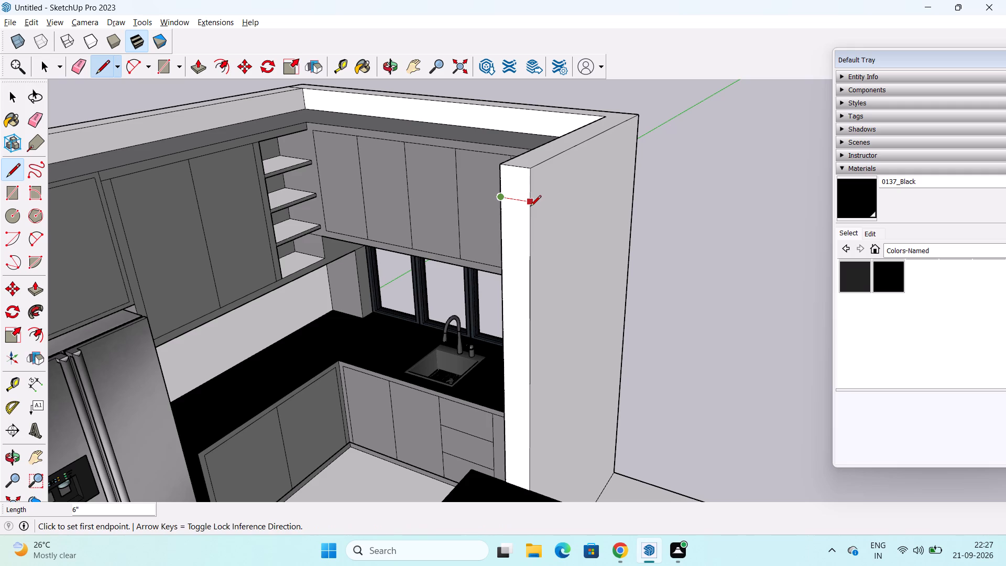
{"action": "key", "text": "space"}
Push/Pull the small face at the top of the tall wall's end about 7' 6" to form a beam over the bar counter.
{"action": "middle_click_drag", "start_coordinate": [525, 204], "coordinate": [427, 216]}
{"action": "scroll", "coordinate": [432, 209], "scroll_direction": "down", "scroll_amount": 6}
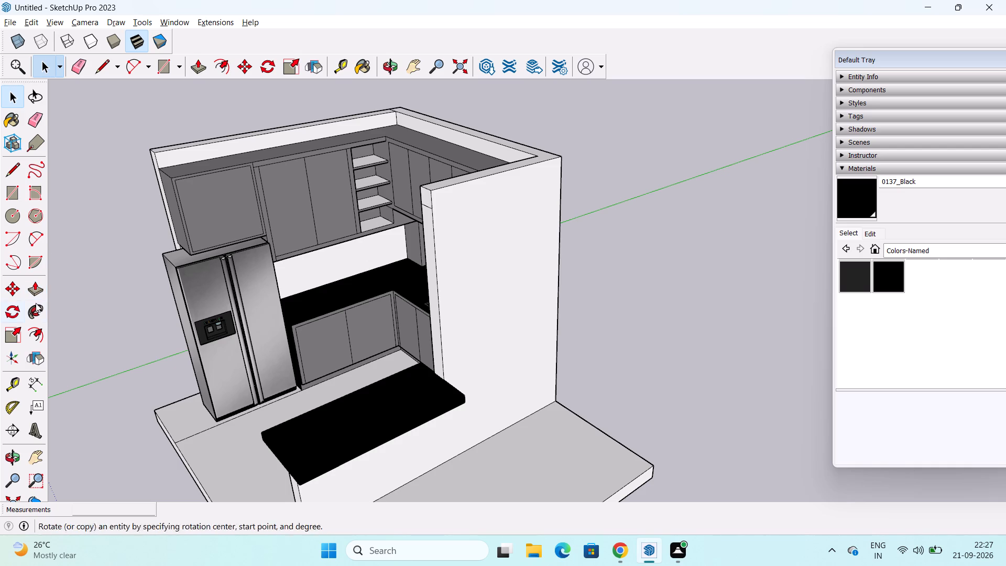
{"action": "left_click", "coordinate": [37, 290]}
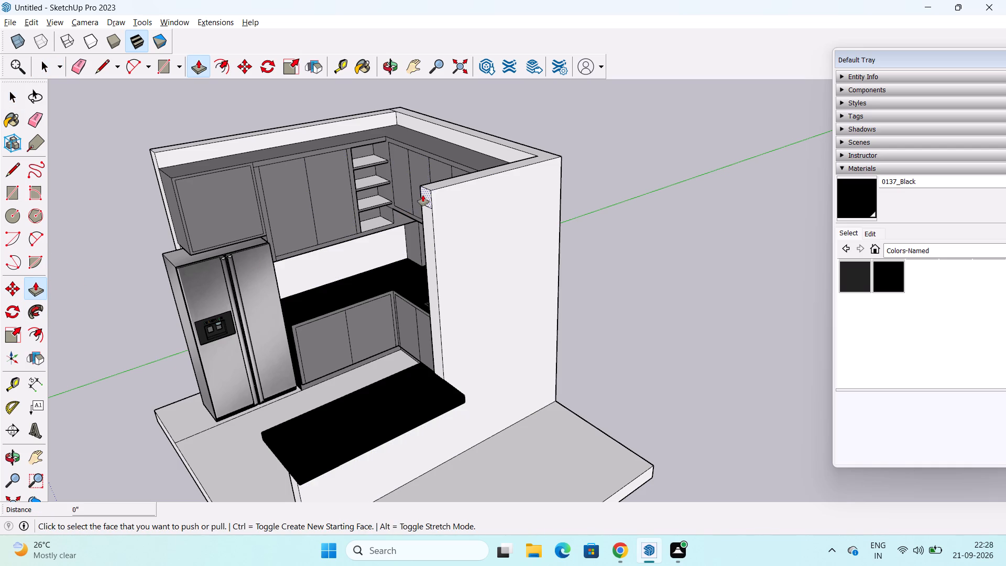
{"action": "left_click", "coordinate": [423, 195]}
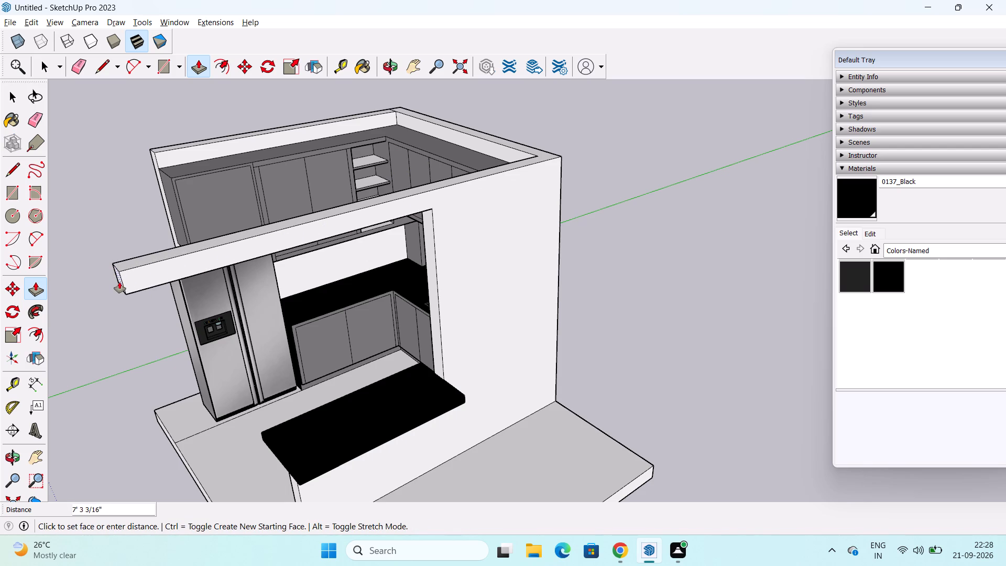
{"action": "left_click", "coordinate": [107, 287]}
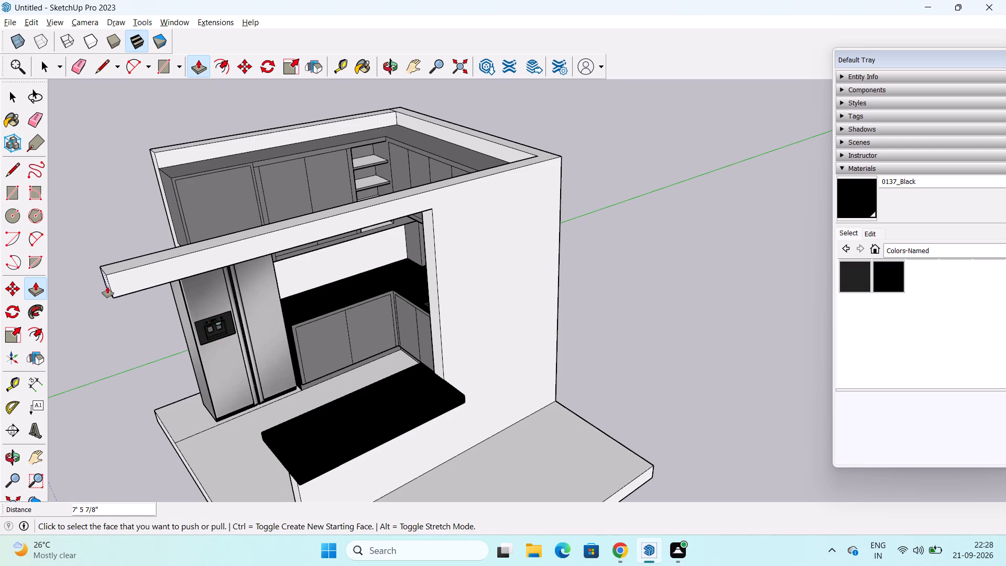
Push/Pull the underside of the new beam down about 8 3/8" to make it deeper.
{"action": "middle_click_drag", "start_coordinate": [234, 286], "coordinate": [316, 153]}
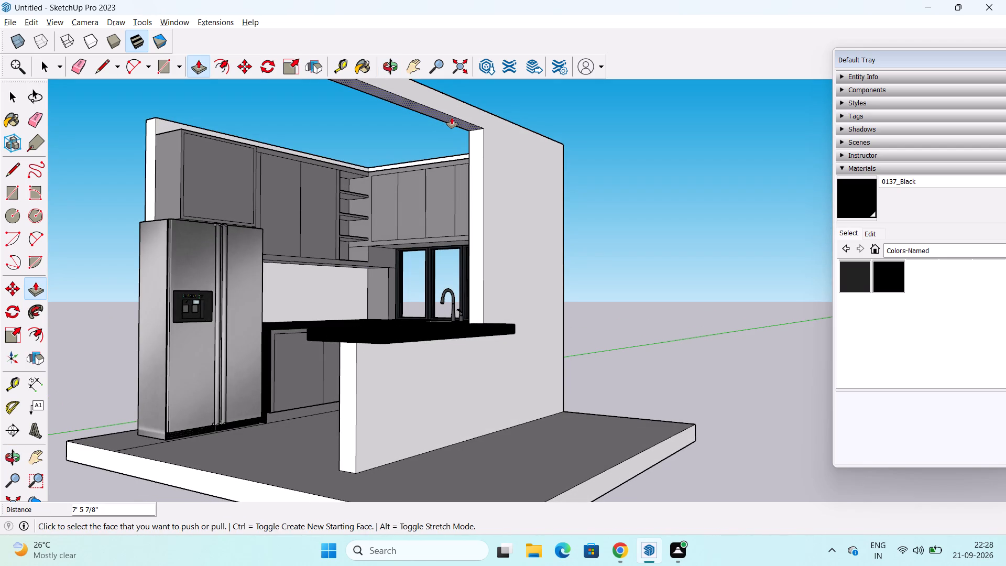
{"action": "left_click", "coordinate": [452, 117]}
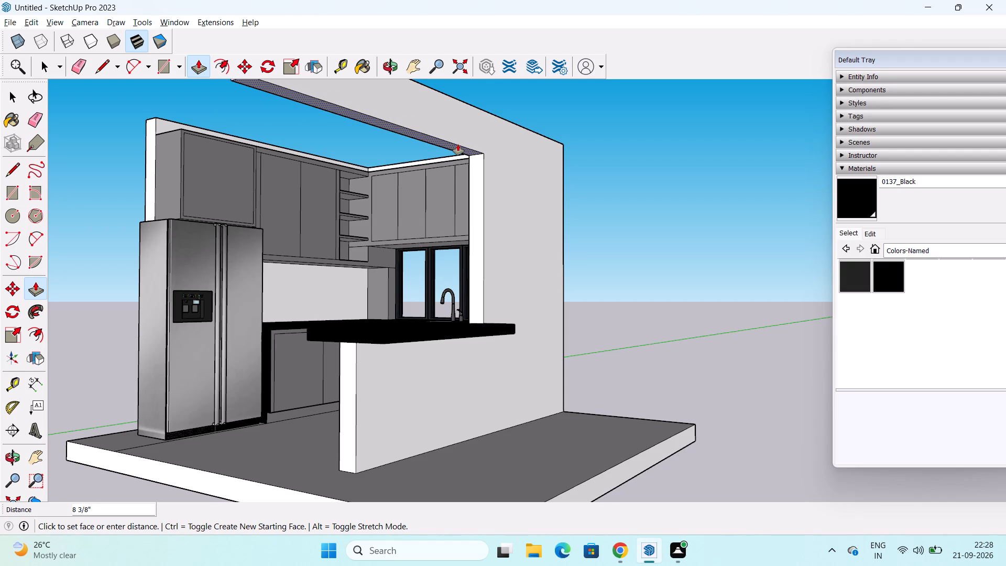
{"action": "left_click", "coordinate": [458, 144]}
{"action": "scroll", "coordinate": [458, 144], "scroll_direction": "down", "scroll_amount": 4}
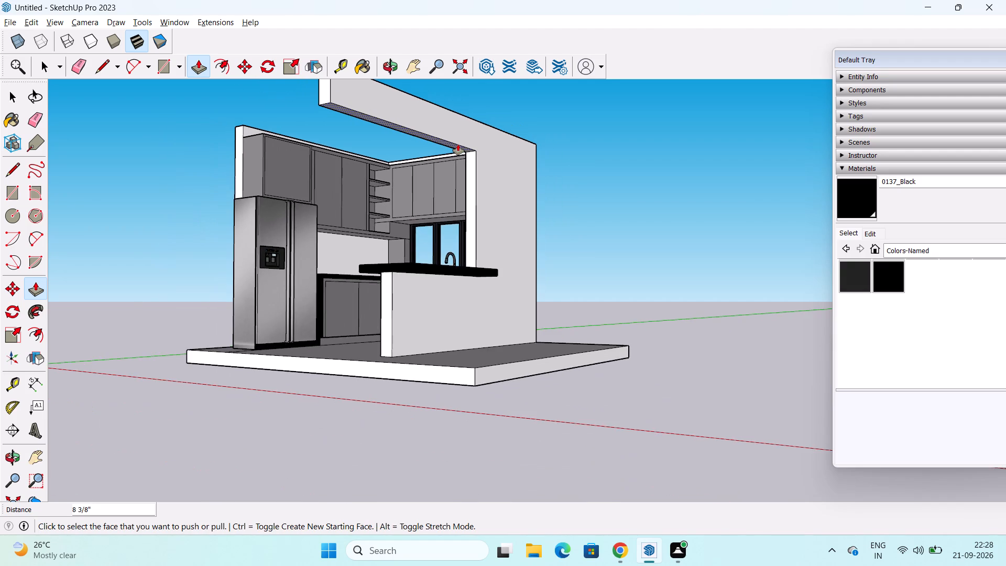
{"action": "middle_click_drag", "start_coordinate": [458, 144], "coordinate": [488, 248]}
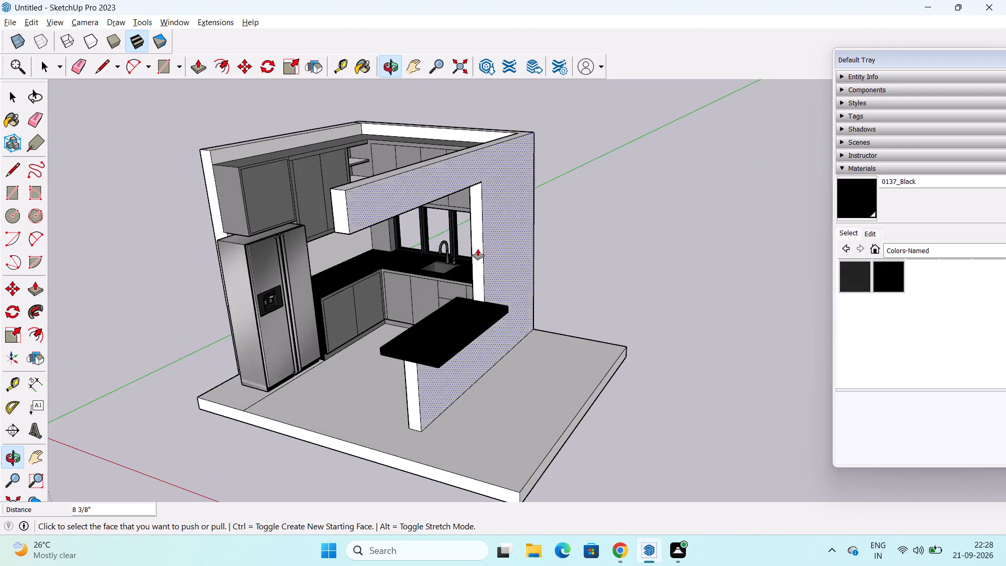
Push/Pull the lower part of the fridge-side wall's narrow end face outward 6".
{"action": "key", "text": "space"}
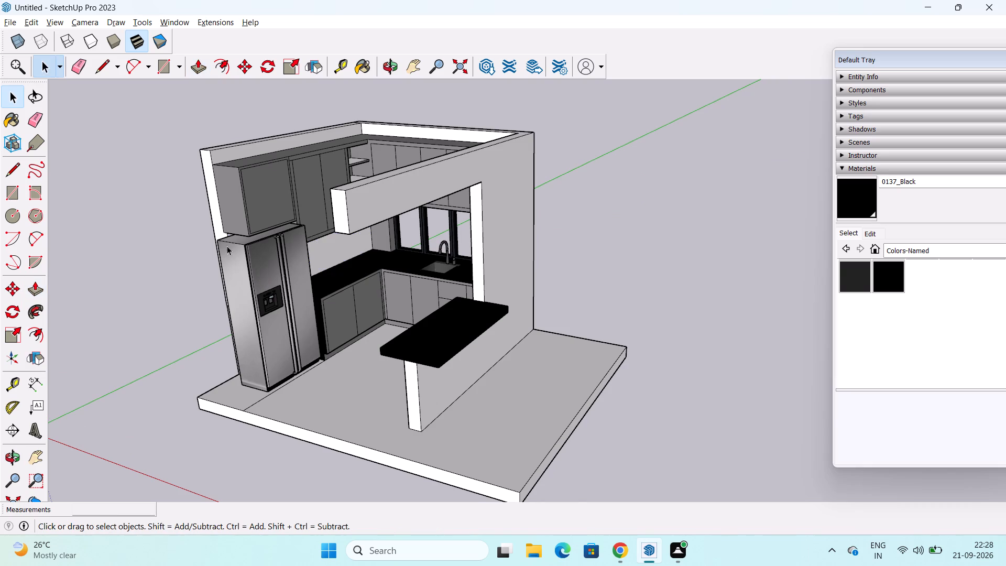
{"action": "middle_click_drag", "start_coordinate": [214, 252], "coordinate": [324, 244]}
{"action": "key", "text": "p"}
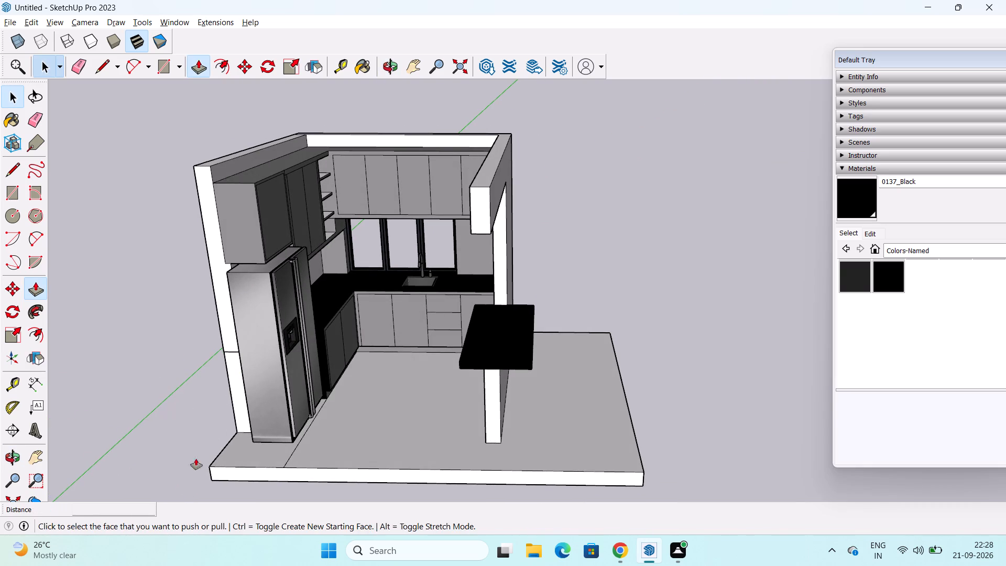
{"action": "middle_click_drag", "start_coordinate": [205, 421], "coordinate": [323, 404]}
{"action": "left_click", "coordinate": [286, 418]}
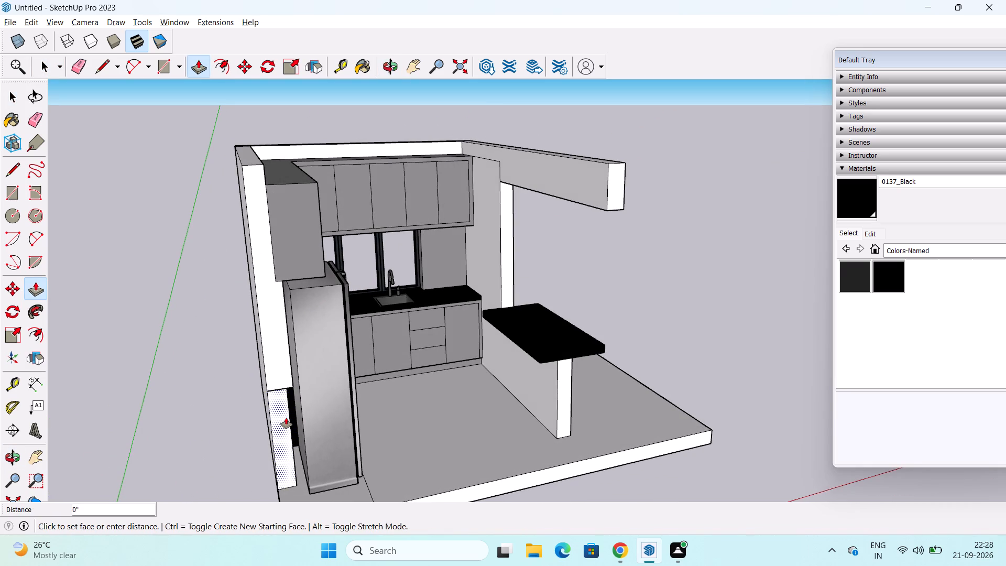
{"action": "left_click", "coordinate": [298, 452]}
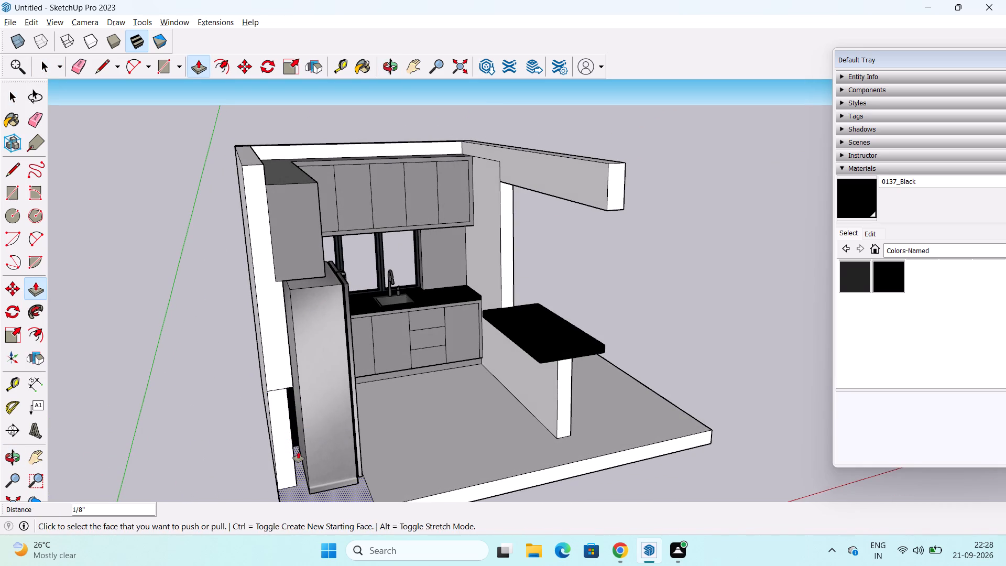
{"action": "middle_click_drag", "start_coordinate": [293, 437], "coordinate": [434, 415]}
{"action": "left_click", "coordinate": [402, 439]}
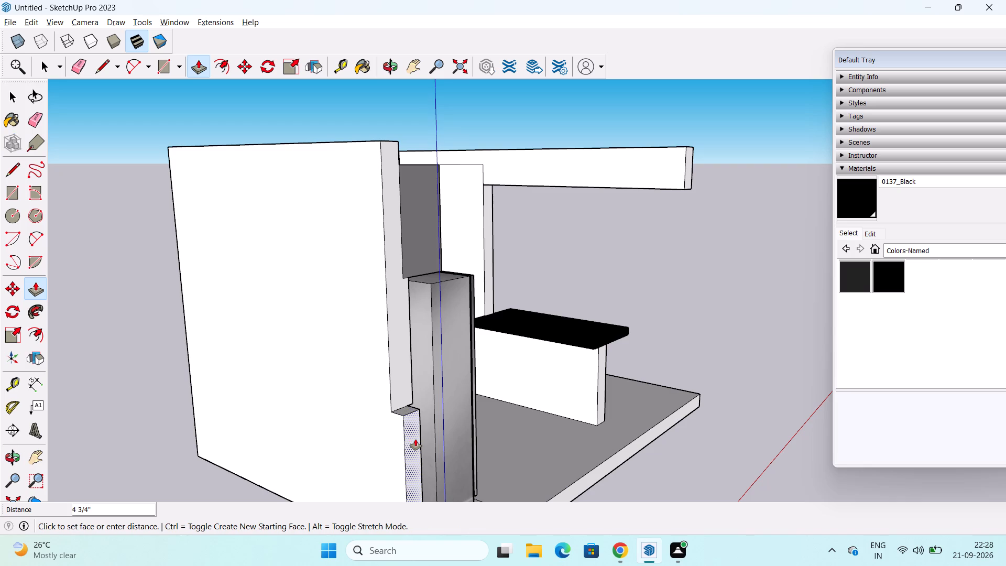
{"action": "type", "text": "6\""}
{"action": "key", "text": "Return"}
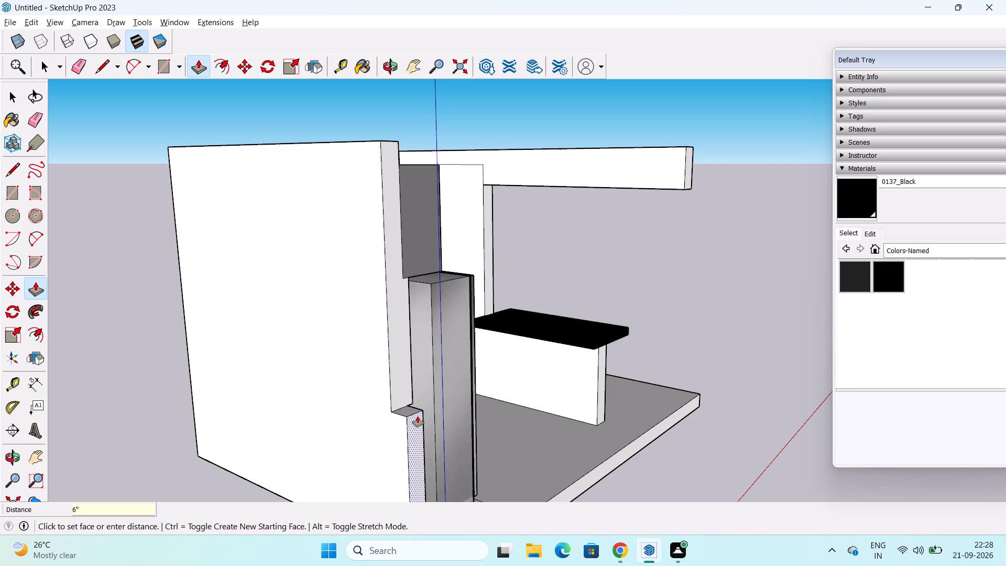
Push/Pull the small ledge on the fridge-side wall's end up 6' to the top of the wall.
{"action": "middle_click_drag", "start_coordinate": [399, 402], "coordinate": [322, 442]}
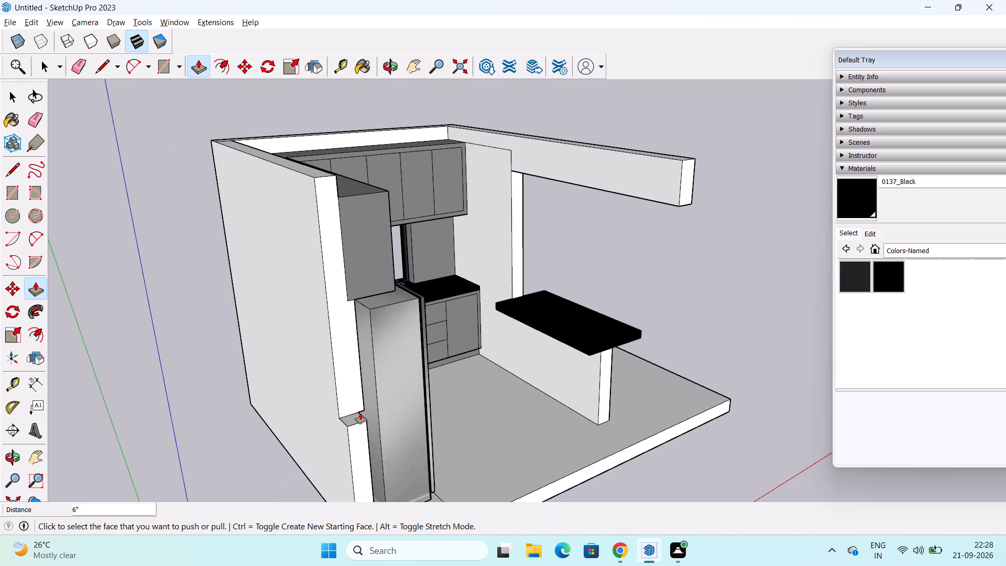
{"action": "left_click", "coordinate": [354, 418]}
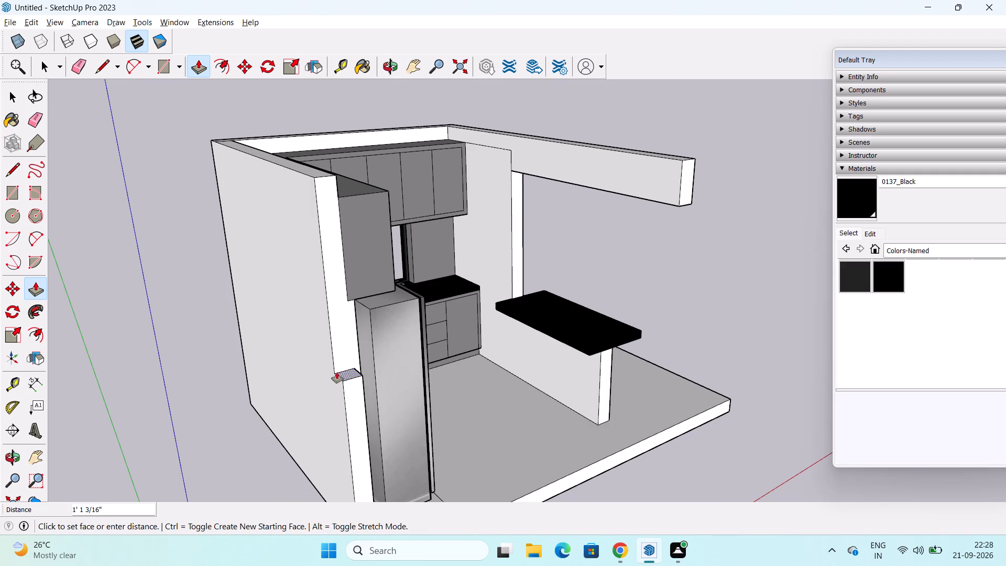
{"action": "left_click", "coordinate": [312, 173]}
{"action": "key", "text": "space"}
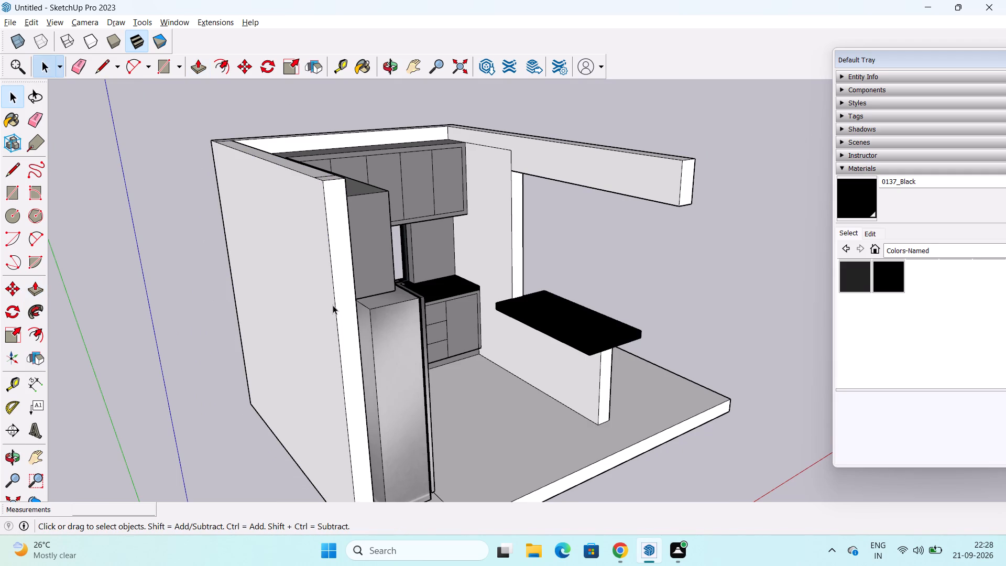
Copy the outer vertical edge of the fridge-side wall's end 6" back along the wall's outside face.
{"action": "left_click", "coordinate": [335, 309]}
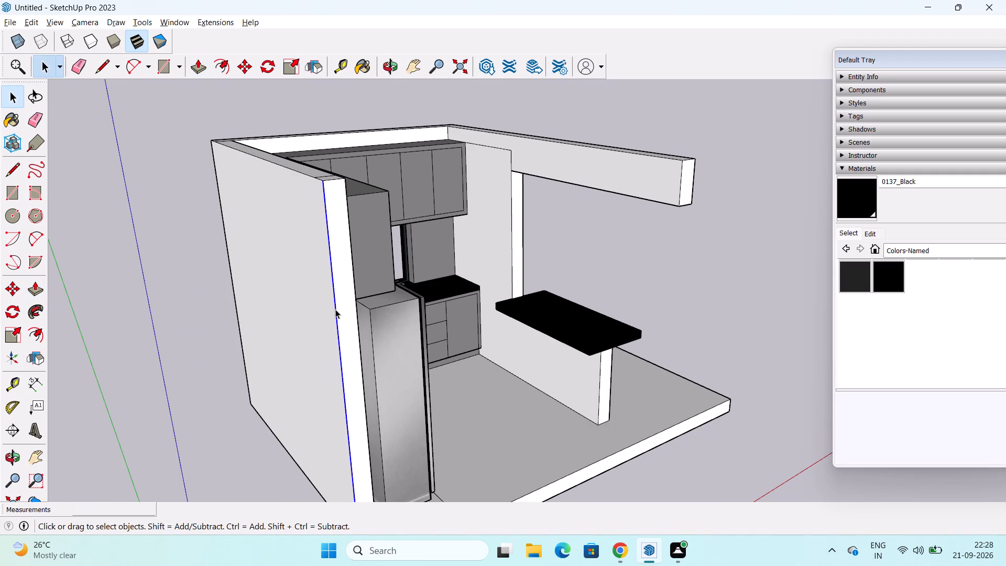
{"action": "key", "text": "m"}
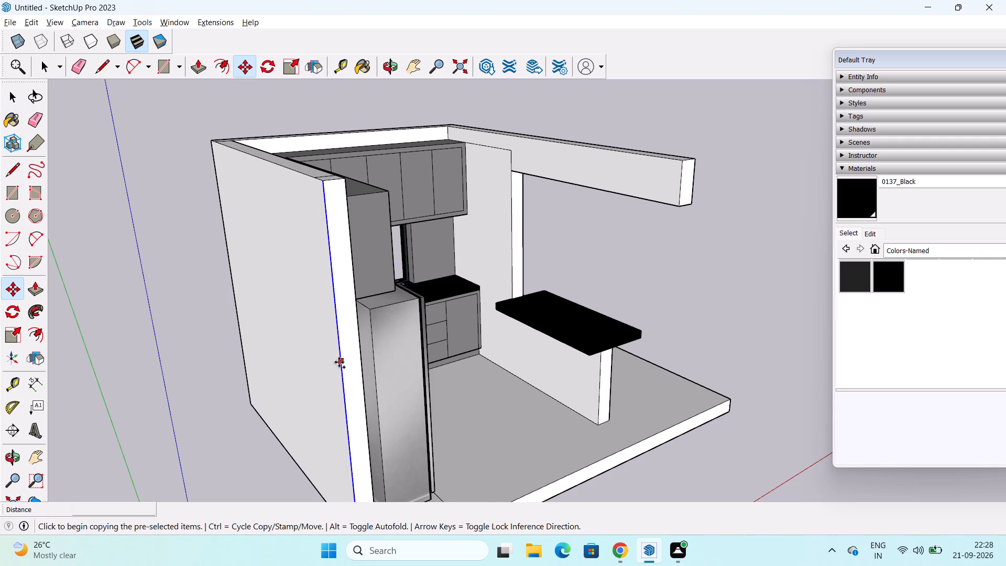
{"action": "scroll", "coordinate": [339, 362], "scroll_direction": "down", "scroll_amount": 2}
{"action": "middle_click_drag", "start_coordinate": [338, 381], "coordinate": [344, 365]}
{"action": "middle_click_drag", "start_coordinate": [342, 377], "coordinate": [359, 295], "text": "shift"}
{"action": "middle_click_drag", "start_coordinate": [362, 204], "coordinate": [380, 259]}
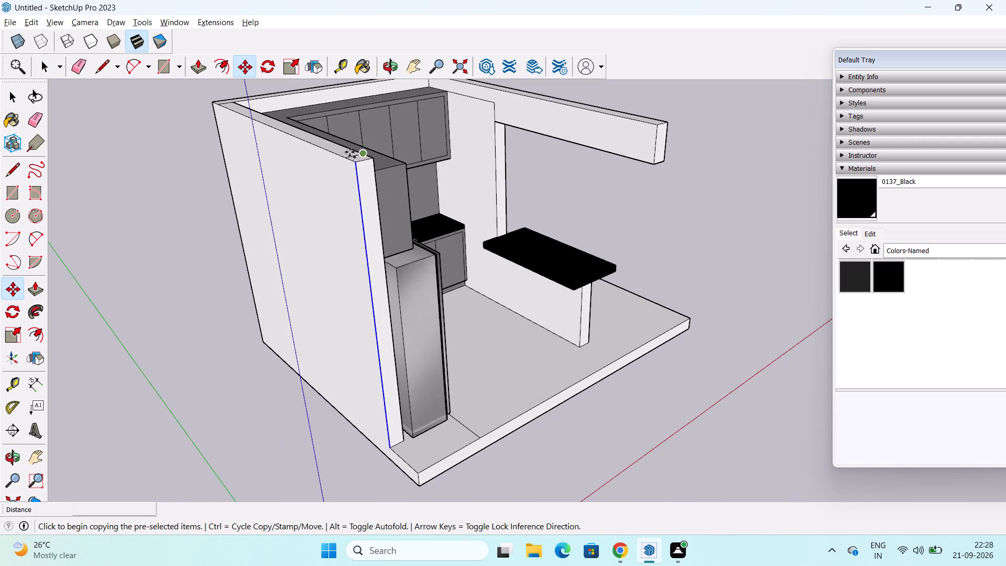
{"action": "left_click", "coordinate": [355, 162]}
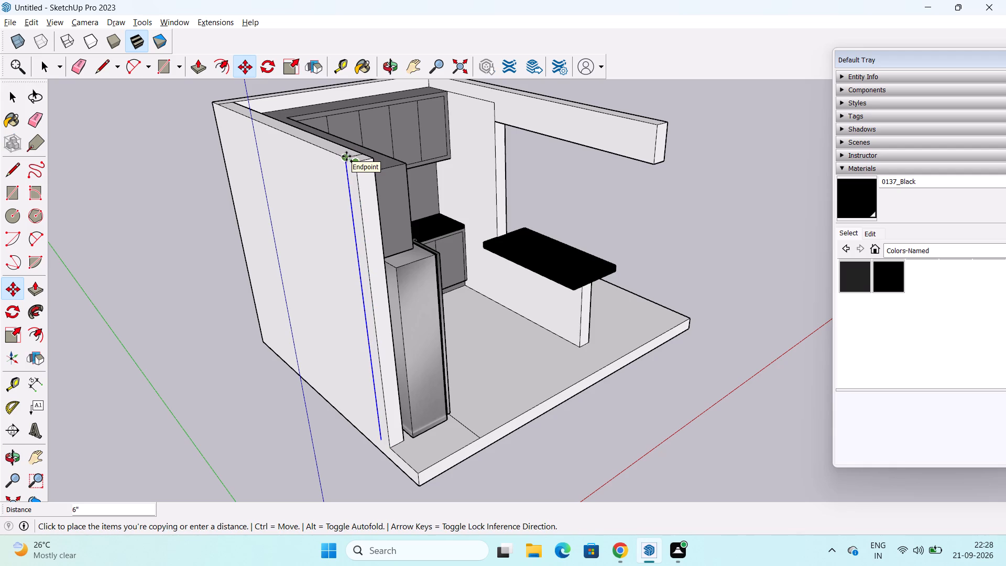
{"action": "left_click", "coordinate": [346, 156]}
{"action": "middle_click_drag", "start_coordinate": [368, 290], "coordinate": [452, 237]}
{"action": "middle_click_drag", "start_coordinate": [441, 327], "coordinate": [566, 322]}
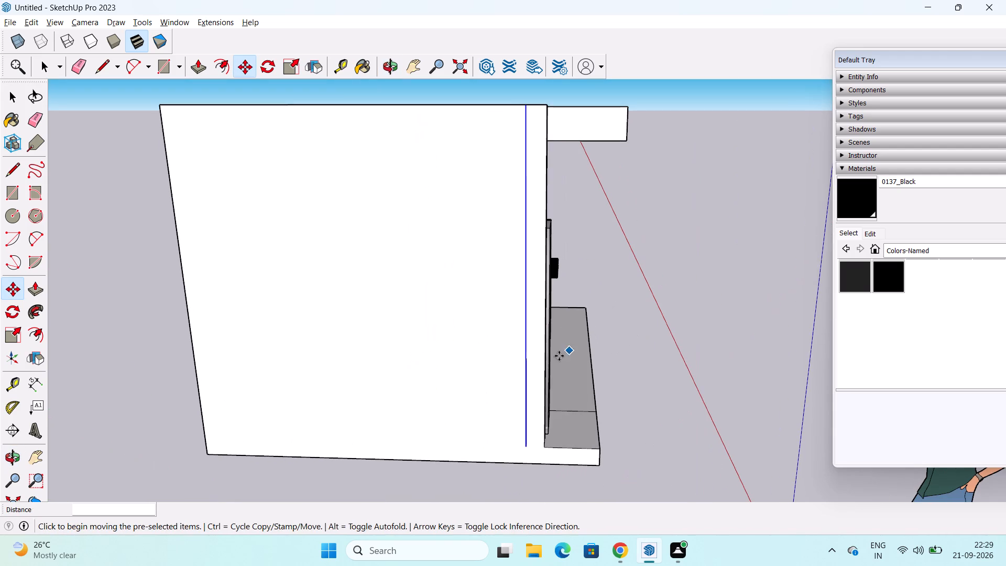
{"action": "key", "text": "space"}
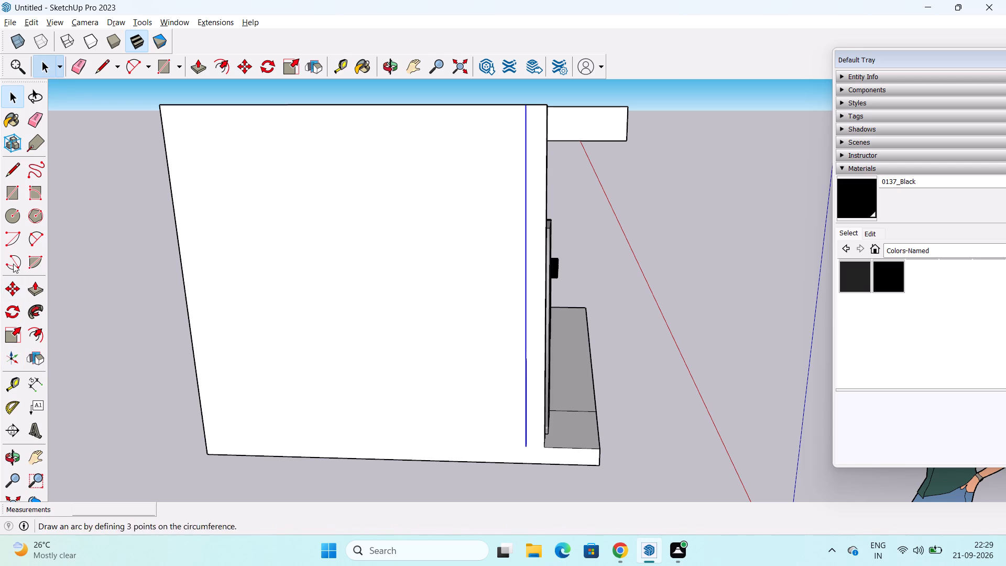
Draw two 6" vertical lines across the slab's side, one below the copied edge and one below the wall's end corner.
{"action": "left_click", "coordinate": [10, 173]}
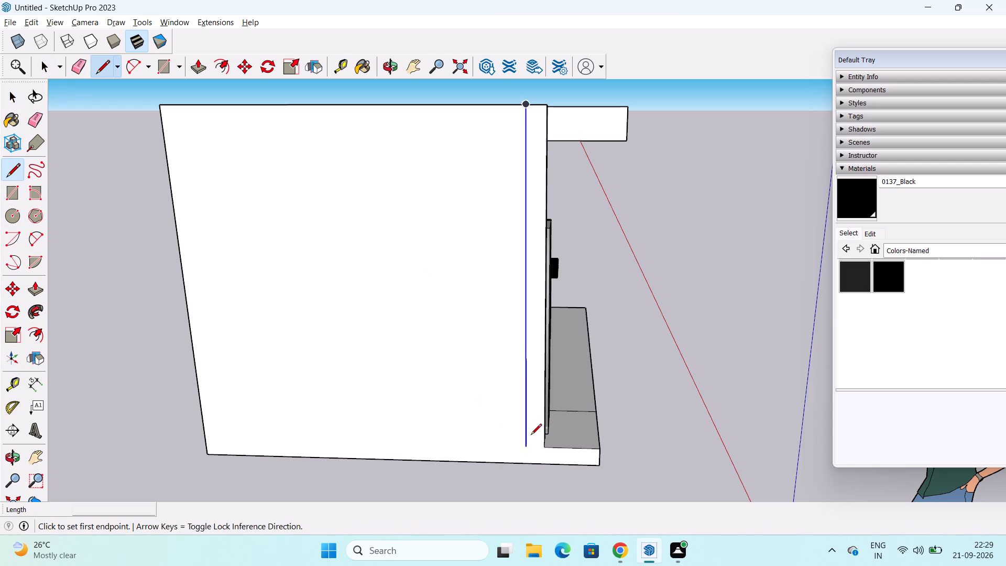
{"action": "left_click", "coordinate": [526, 445]}
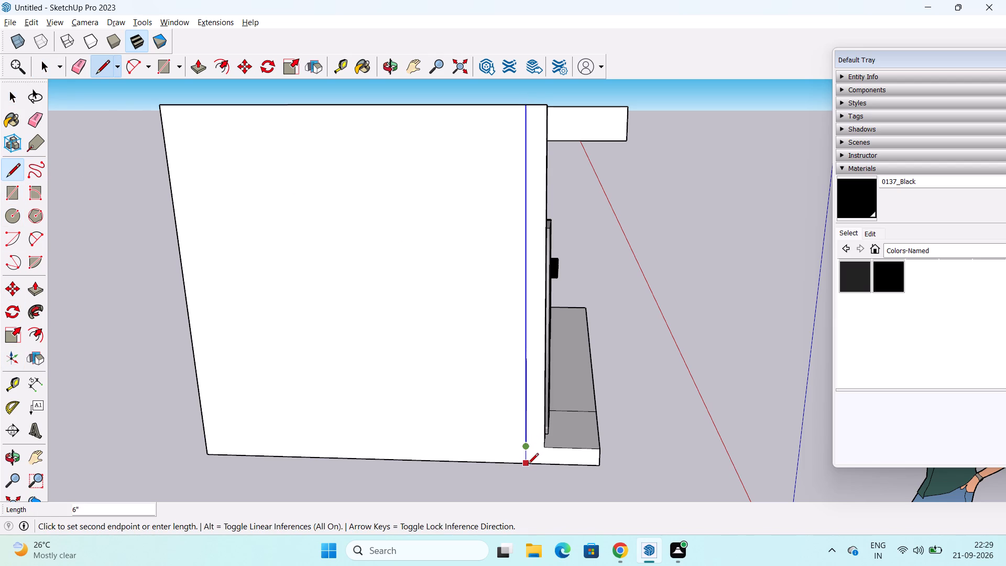
{"action": "left_click", "coordinate": [528, 465]}
{"action": "key", "text": "space"}
{"action": "scroll", "coordinate": [532, 432], "scroll_direction": "down", "scroll_amount": 2}
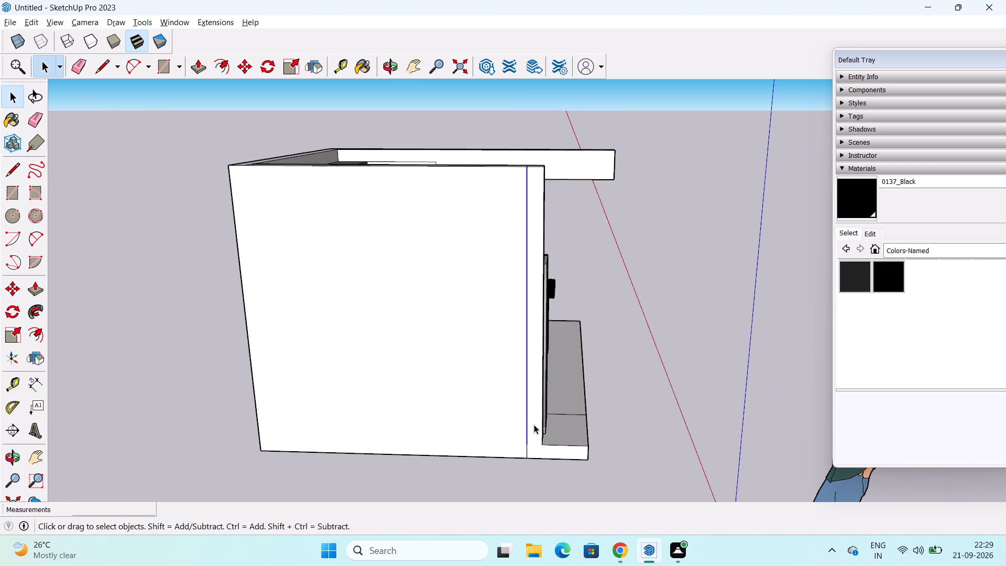
{"action": "key", "text": "l"}
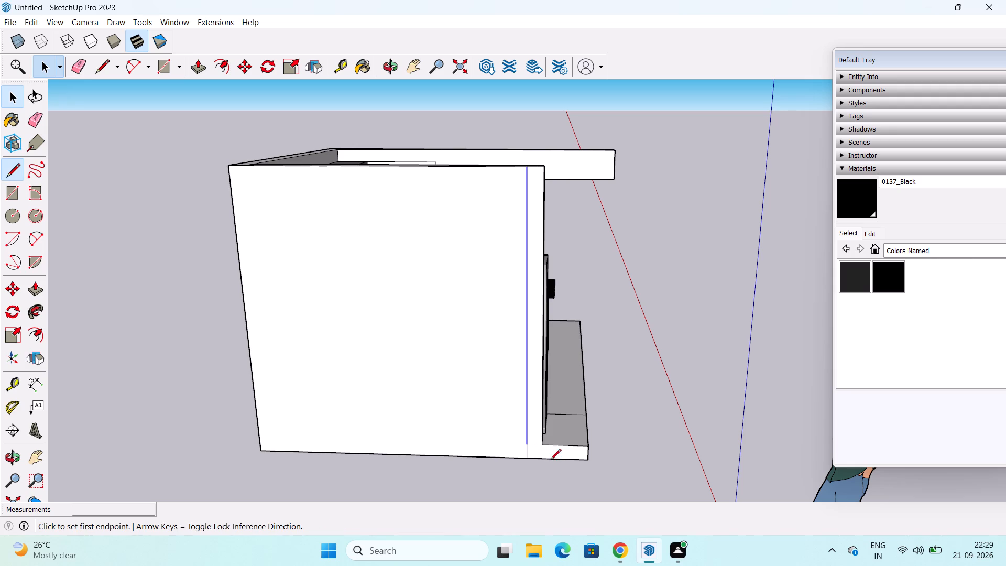
{"action": "left_click", "coordinate": [545, 447]}
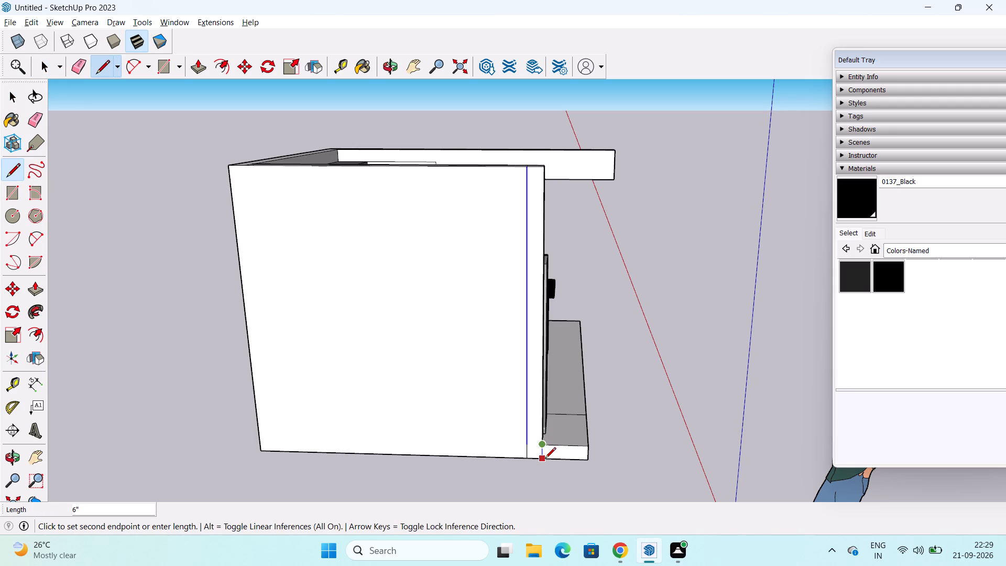
{"action": "left_click", "coordinate": [545, 459]}
{"action": "key", "text": "space"}
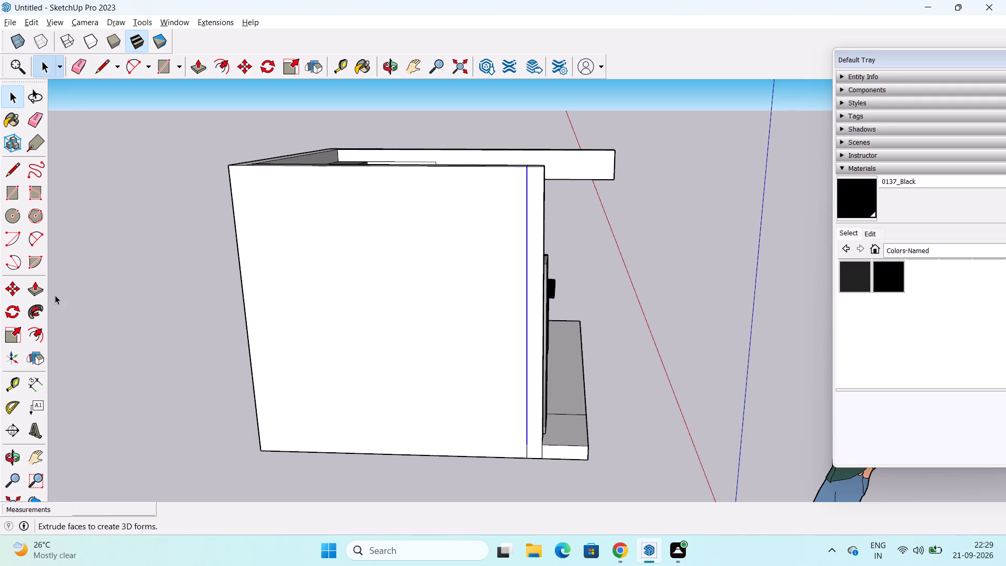
Push/Pull the narrow strip on the fridge-side wall's outside face out about 5' 2 7/8" to form a side wall.
{"action": "left_click", "coordinate": [36, 290]}
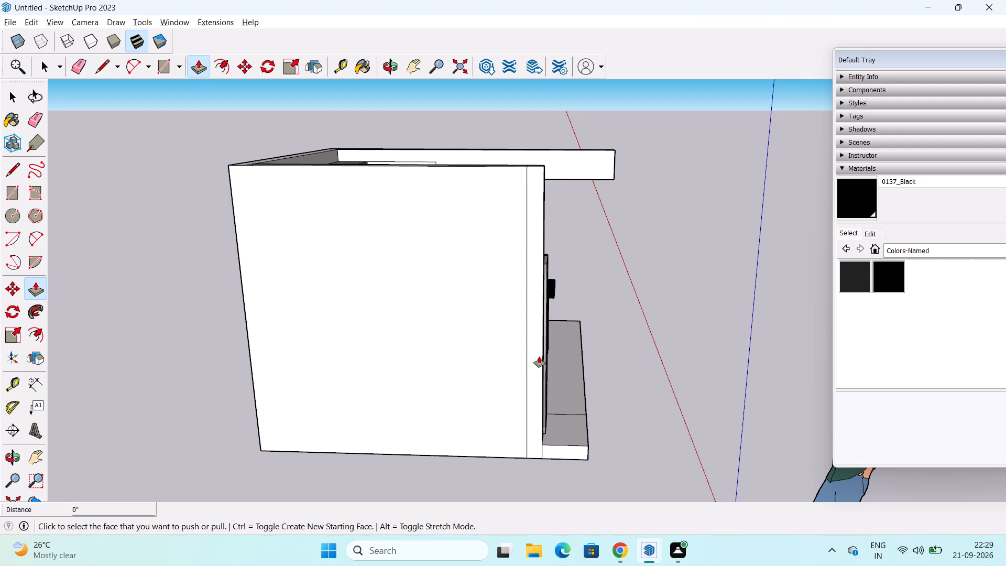
{"action": "left_click", "coordinate": [539, 356]}
{"action": "scroll", "coordinate": [519, 420], "scroll_direction": "down", "scroll_amount": 2}
{"action": "middle_click_drag", "start_coordinate": [513, 402], "coordinate": [166, 387]}
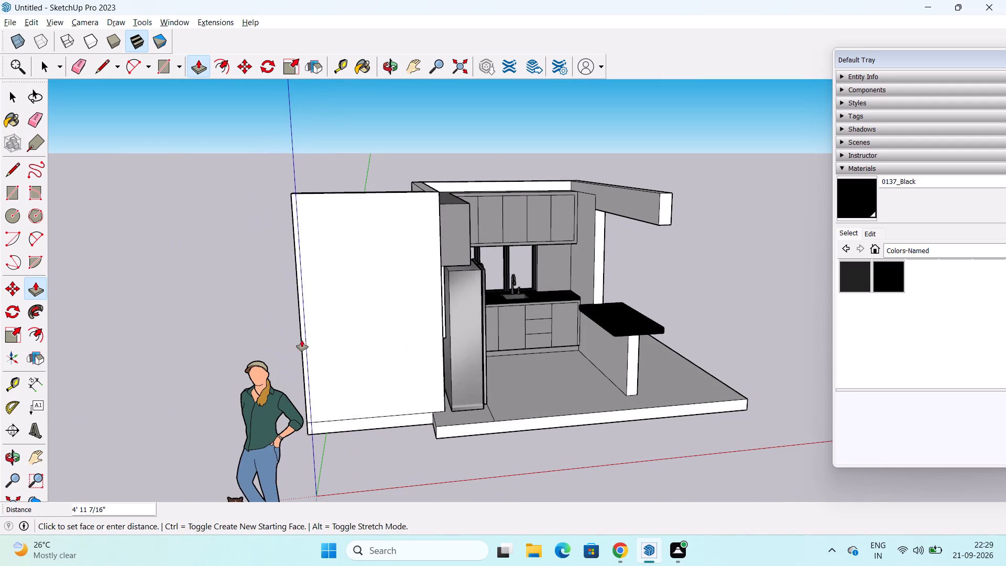
{"action": "left_click", "coordinate": [294, 340]}
{"action": "scroll", "coordinate": [398, 329], "scroll_direction": "down", "scroll_amount": 2}
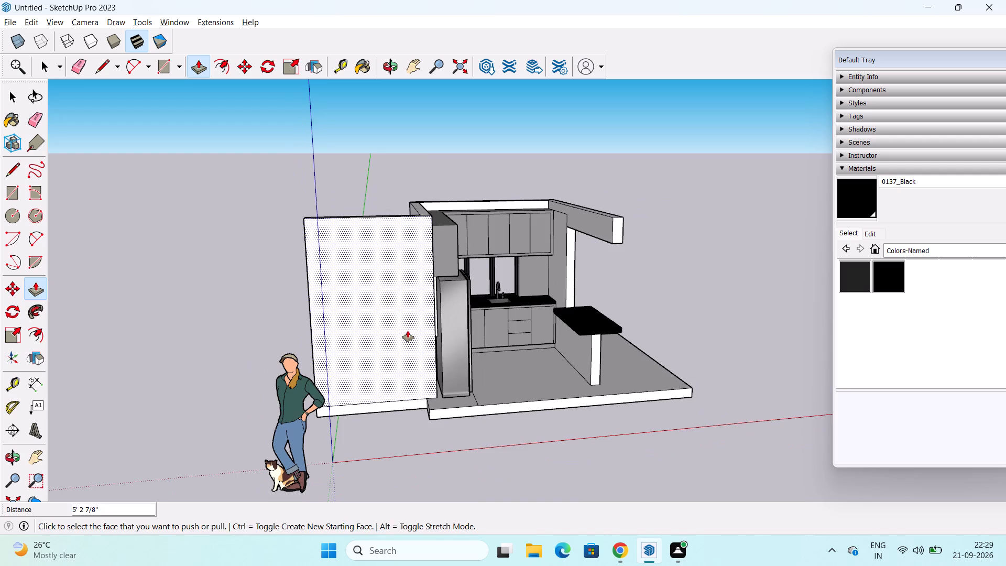
Push/Pull the 6" high base face of the new side wall forward about 1' 6" to extend the floor slab.
{"action": "middle_click_drag", "start_coordinate": [408, 330], "coordinate": [232, 353]}
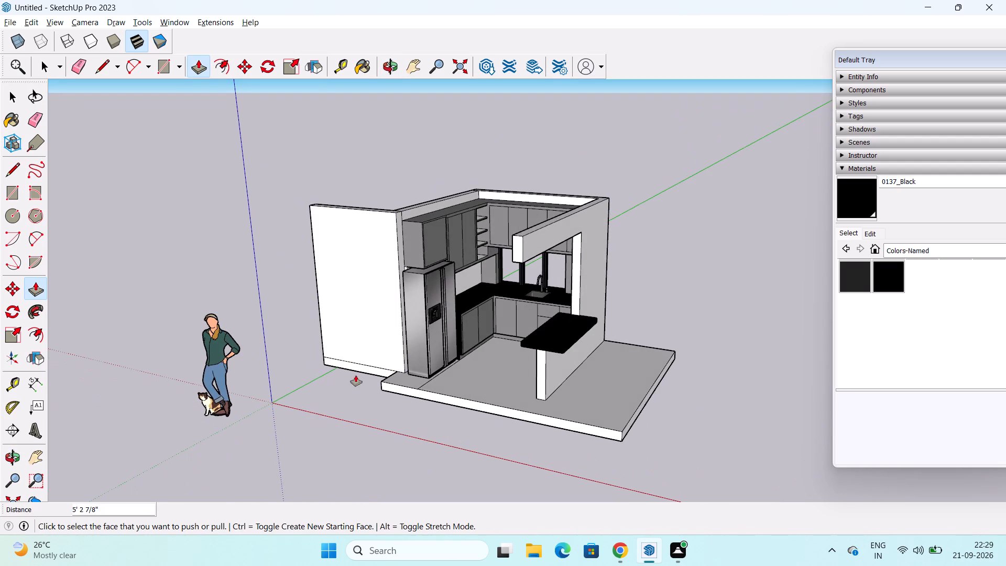
{"action": "left_click", "coordinate": [364, 367]}
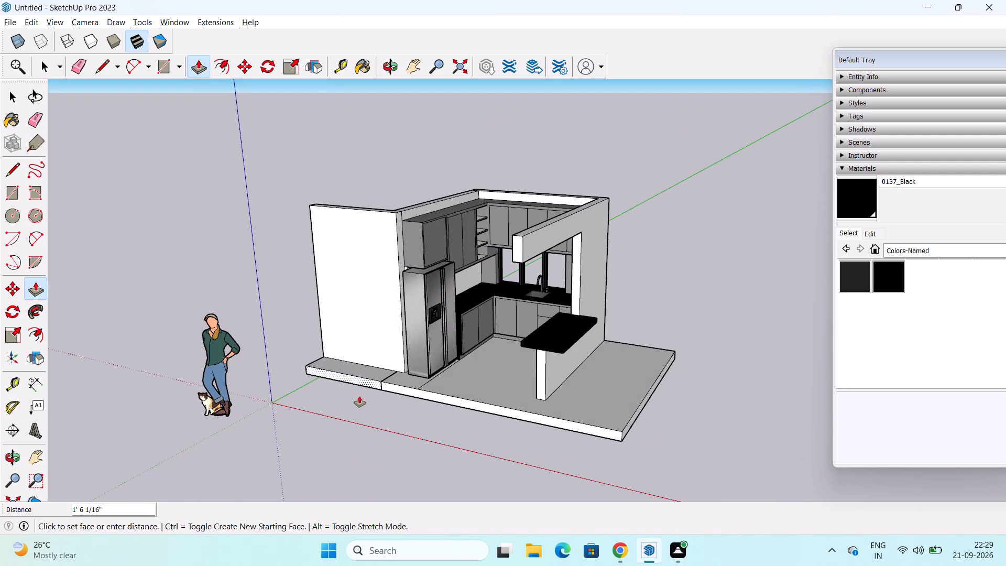
{"action": "left_click", "coordinate": [359, 396]}
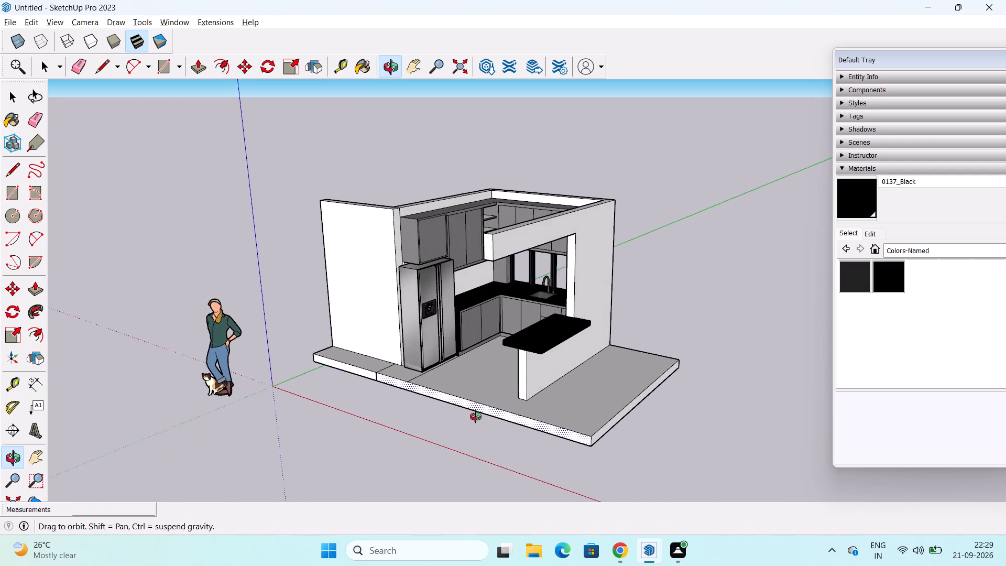
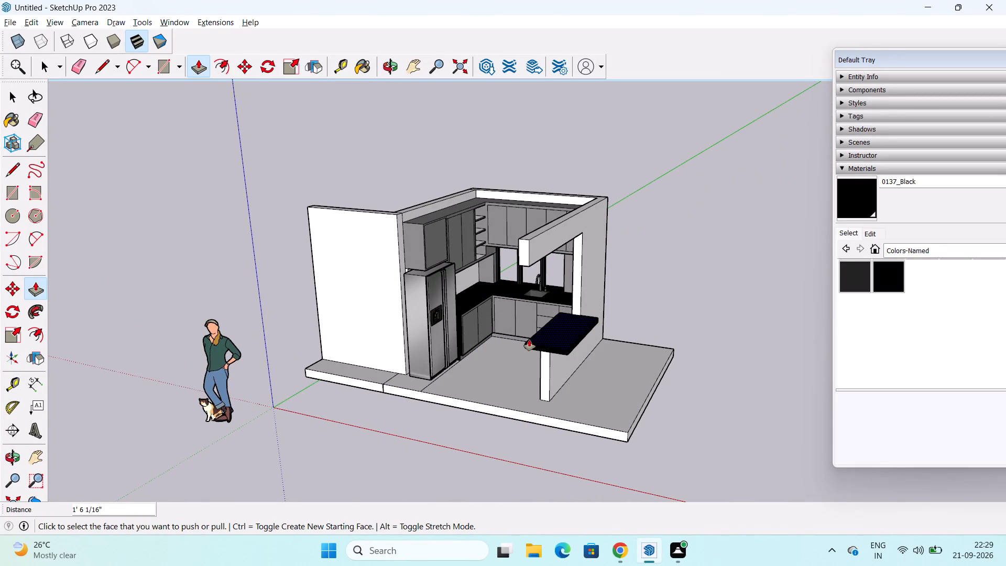
Inspect the kitchen model from several angles, including the new side wall, extended floor slab, fridge, cabinets and black countertops.
{"action": "scroll", "coordinate": [529, 342], "scroll_direction": "down", "scroll_amount": 1}
{"action": "key", "text": "space"}
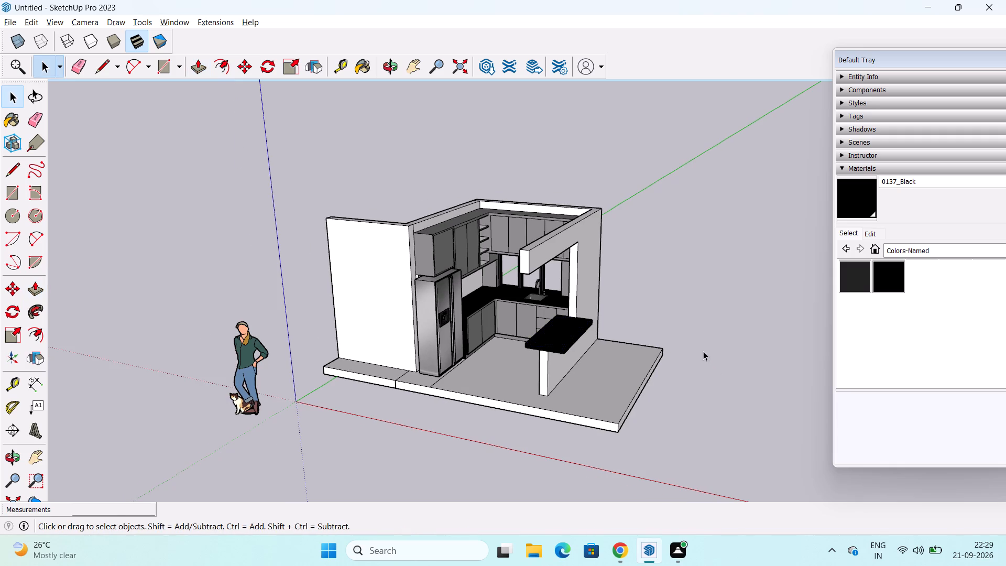
{"action": "middle_click_drag", "start_coordinate": [703, 350], "coordinate": [661, 312]}
{"action": "scroll", "coordinate": [493, 301], "scroll_direction": "up", "scroll_amount": 3}
{"action": "middle_click_drag", "start_coordinate": [498, 293], "coordinate": [577, 407]}
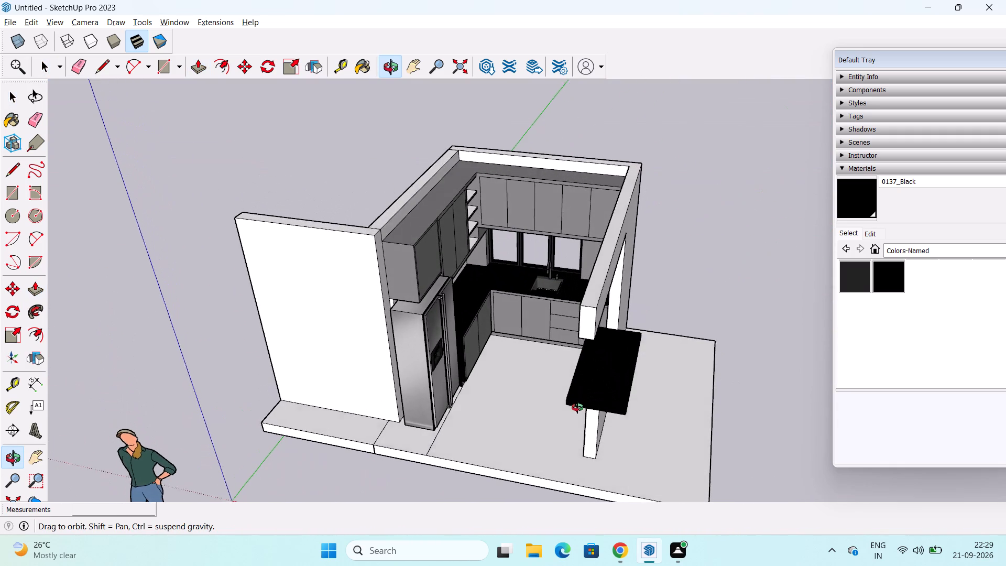
{"action": "middle_click_drag", "start_coordinate": [577, 407], "coordinate": [467, 382]}
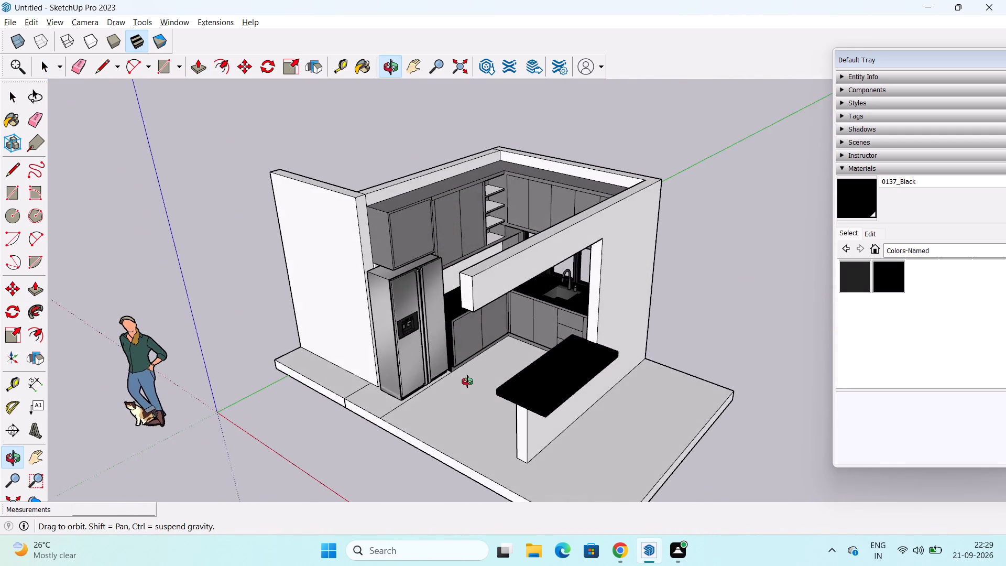
{"action": "middle_click_drag", "start_coordinate": [467, 382], "coordinate": [463, 381]}
{"action": "scroll", "coordinate": [462, 374], "scroll_direction": "down", "scroll_amount": 1}
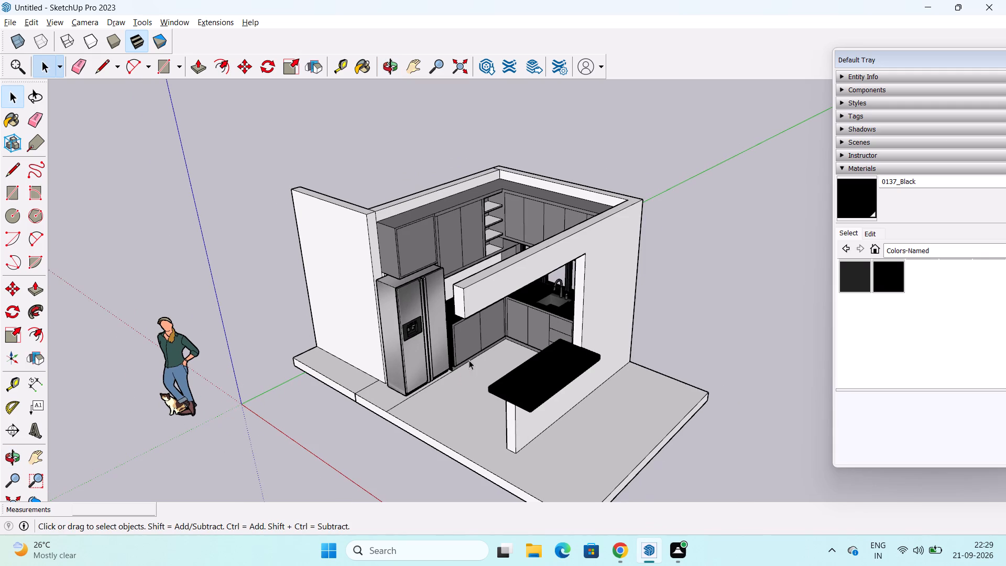
{"action": "scroll", "coordinate": [456, 342], "scroll_direction": "up", "scroll_amount": 4}
{"action": "middle_click_drag", "start_coordinate": [456, 342], "coordinate": [507, 328]}
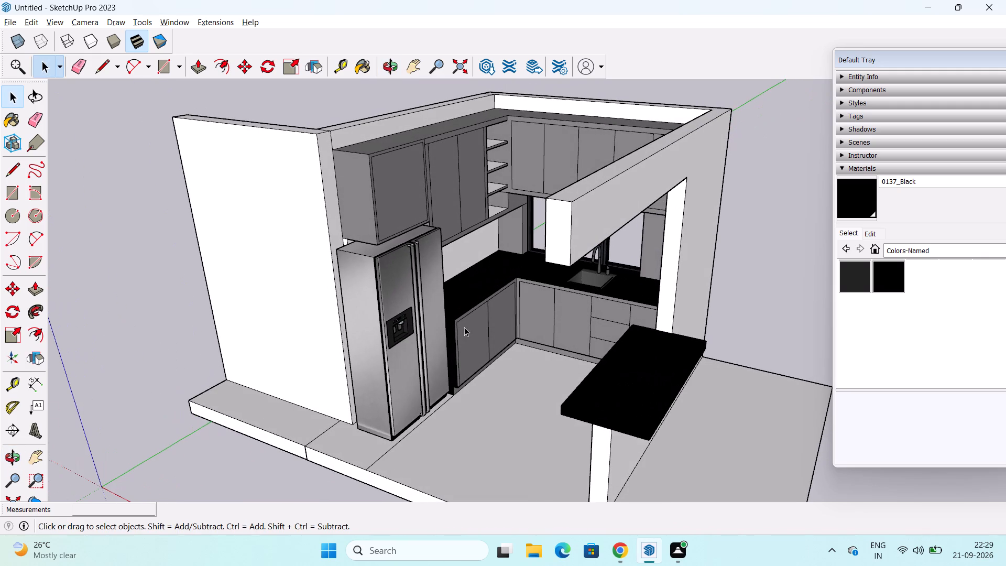
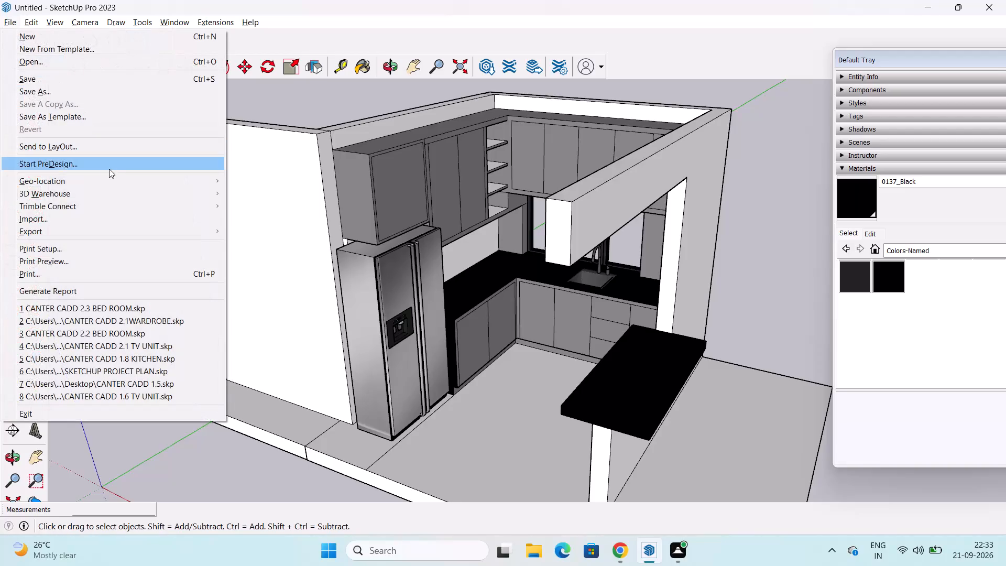
Import the "chandelier (1)" model from Downloads and place it on the floor slab beside the black breakfast counter.
{"action": "left_click", "coordinate": [105, 221]}
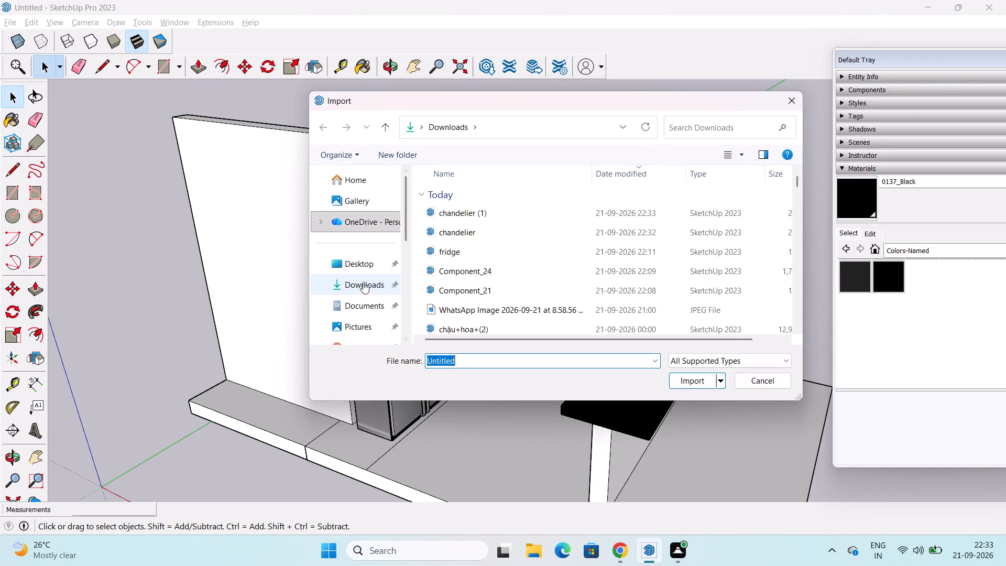
{"action": "left_click", "coordinate": [369, 286]}
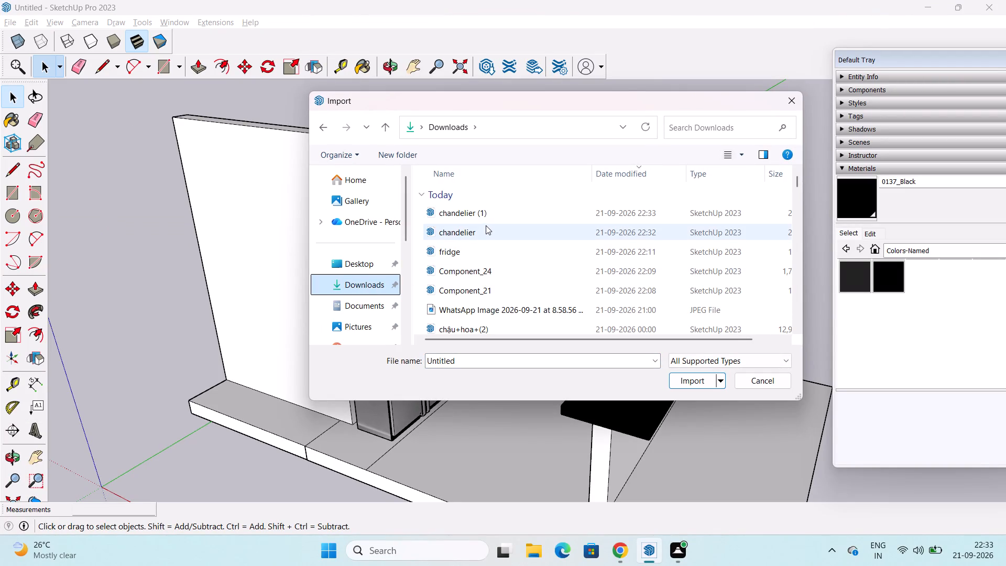
{"action": "left_click", "coordinate": [495, 215]}
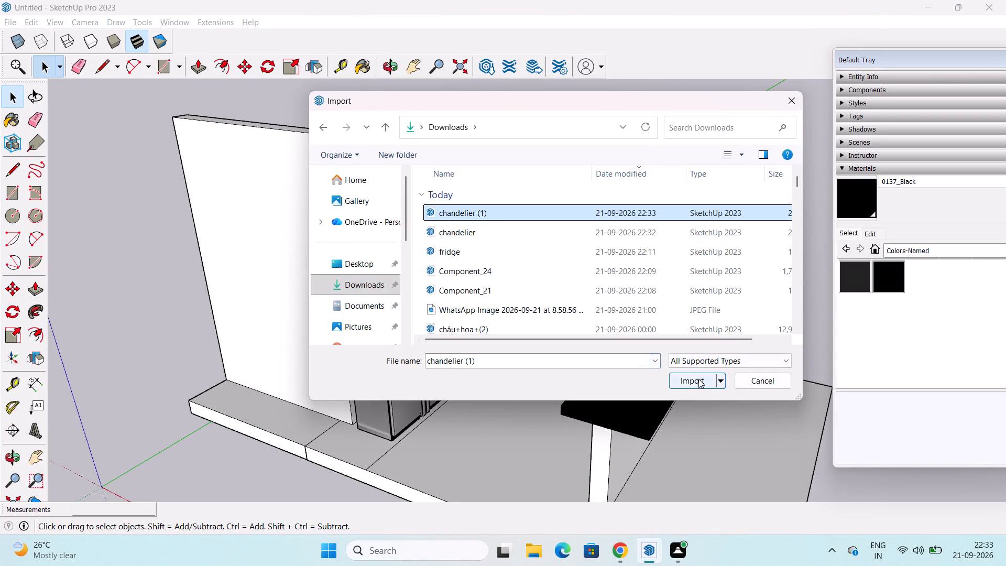
{"action": "left_click", "coordinate": [699, 380]}
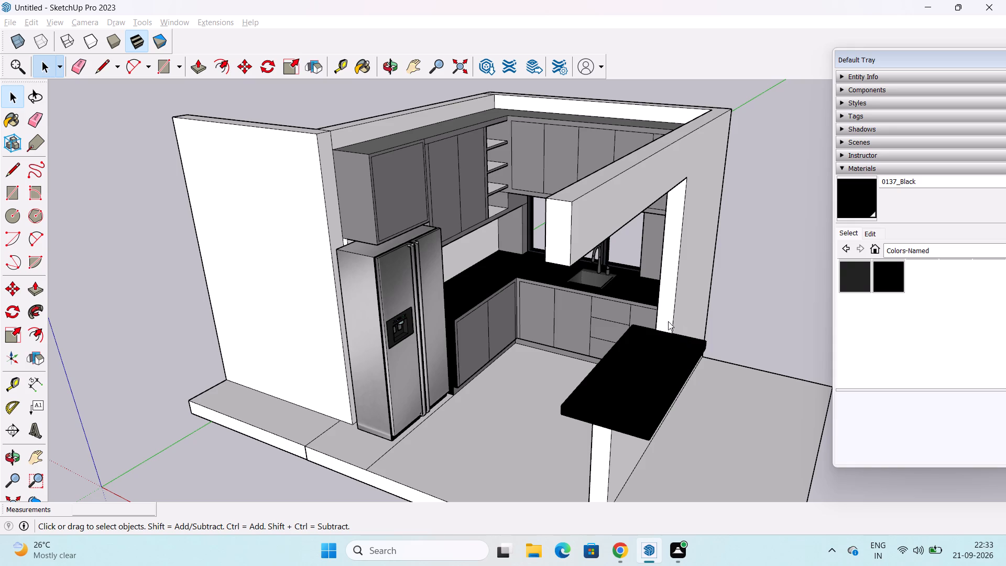
{"action": "left_click", "coordinate": [616, 321]}
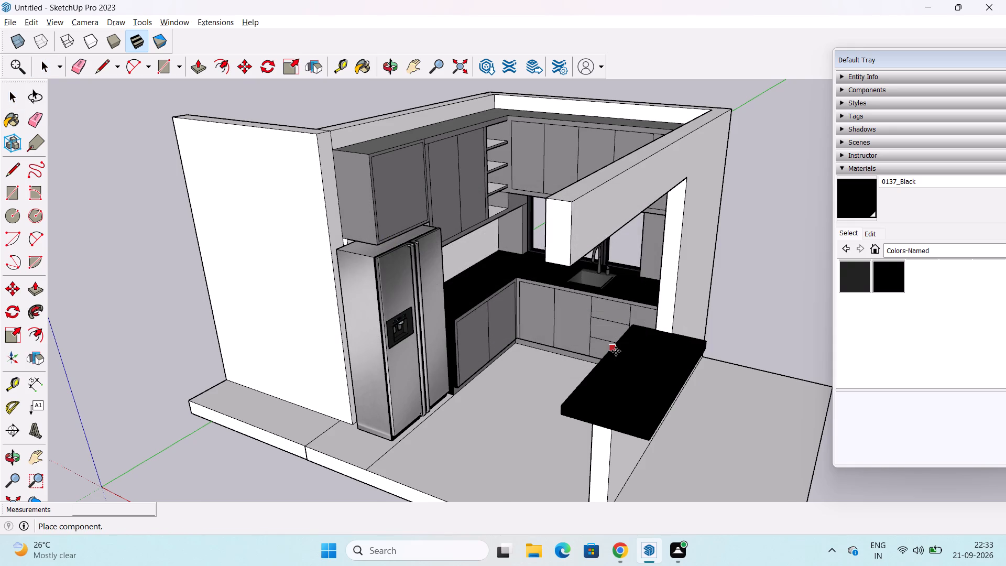
{"action": "scroll", "coordinate": [616, 351], "scroll_direction": "down", "scroll_amount": 7}
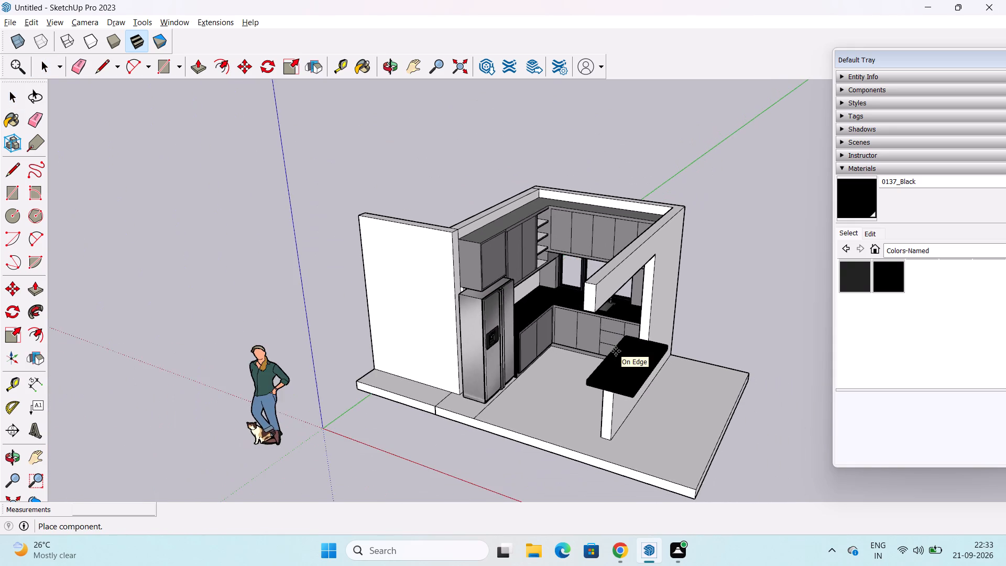
{"action": "scroll", "coordinate": [616, 351], "scroll_direction": "down", "scroll_amount": 3}
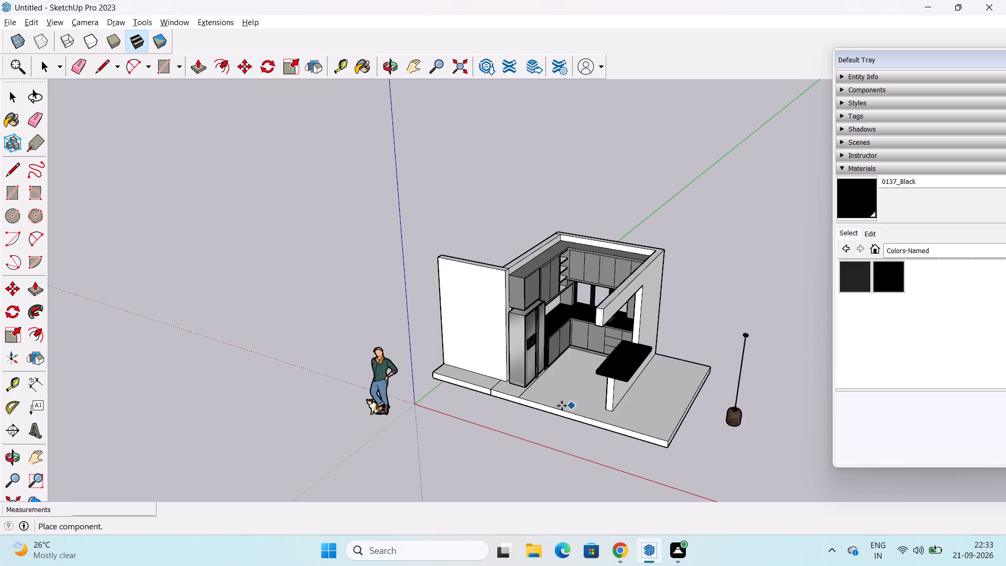
{"action": "left_click", "coordinate": [506, 386]}
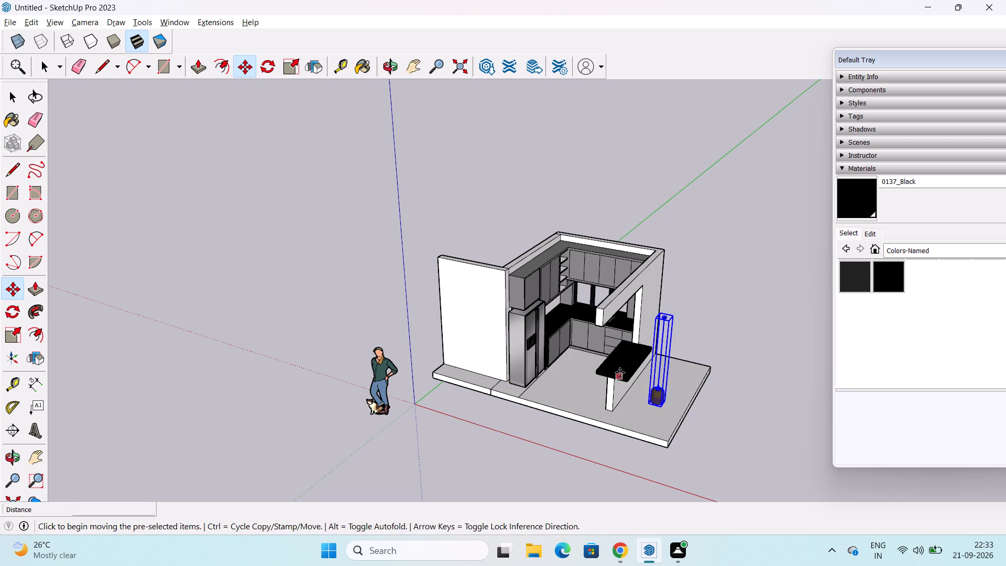
Scale the chandelier's height down to 0.50 along the blue axis from its top.
{"action": "middle_click_drag", "start_coordinate": [620, 373], "coordinate": [644, 252]}
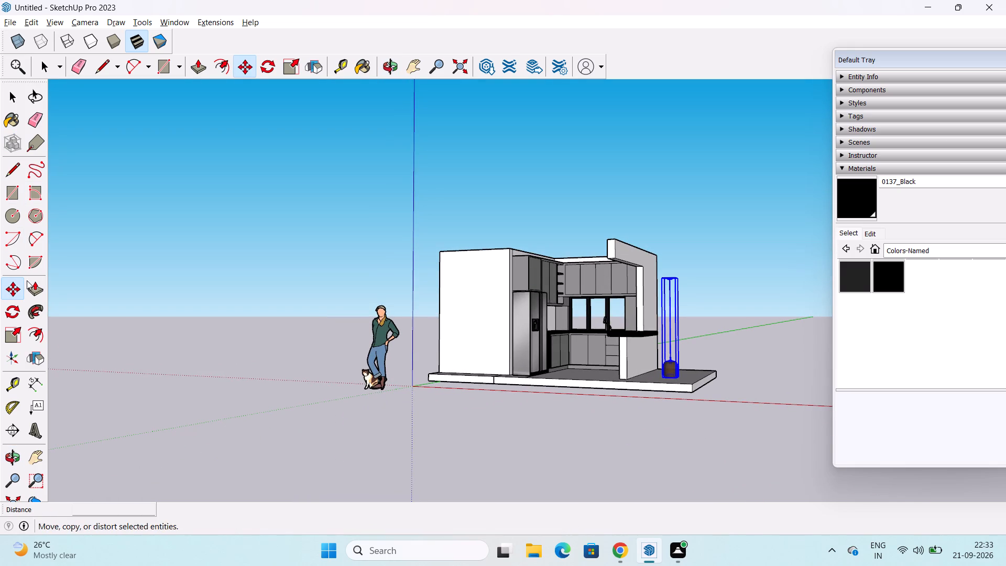
{"action": "left_click", "coordinate": [7, 333]}
{"action": "middle_click_drag", "start_coordinate": [458, 217], "coordinate": [455, 356]}
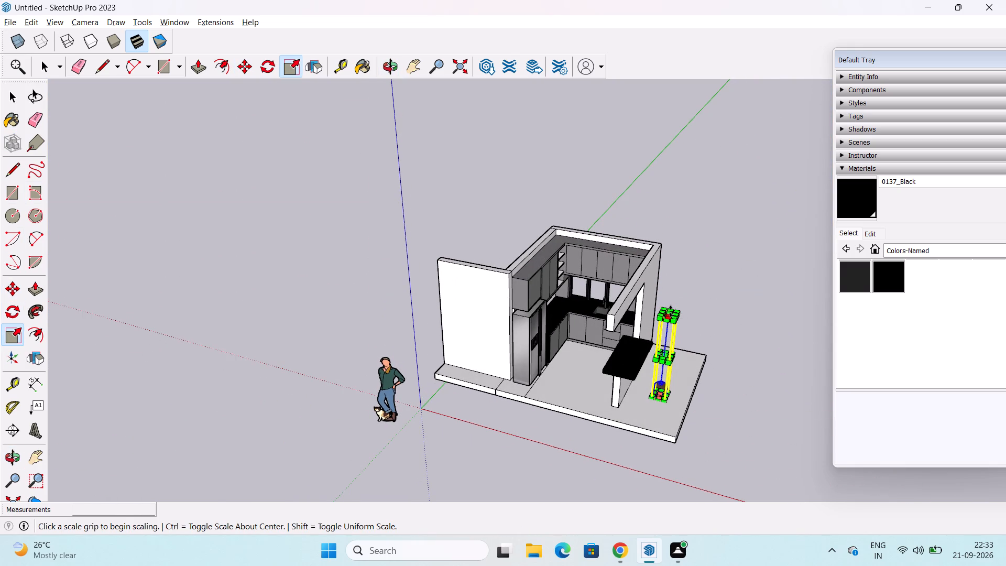
{"action": "scroll", "coordinate": [668, 311], "scroll_direction": "up", "scroll_amount": 4}
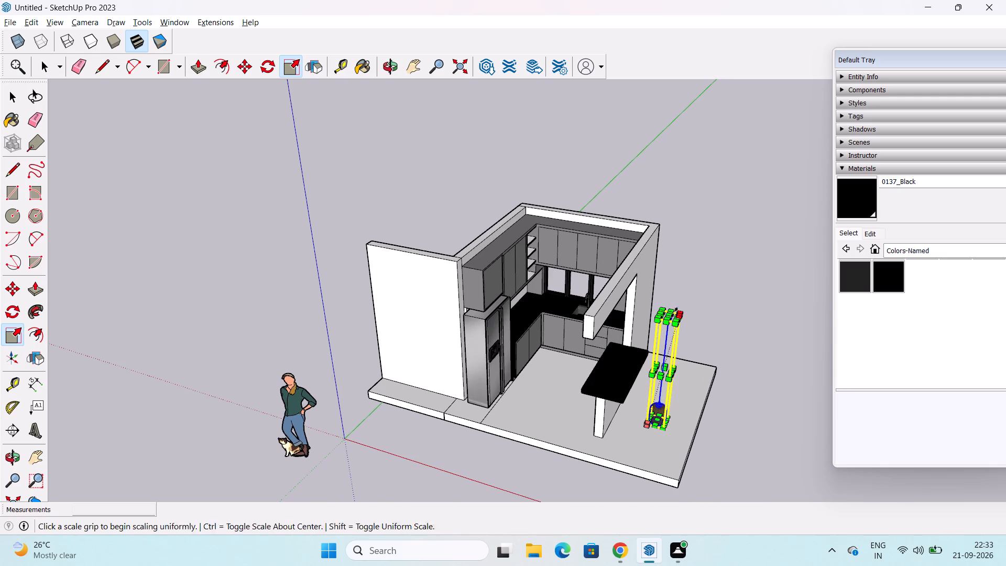
{"action": "left_click_drag", "start_coordinate": [670, 313], "coordinate": [670, 314]}
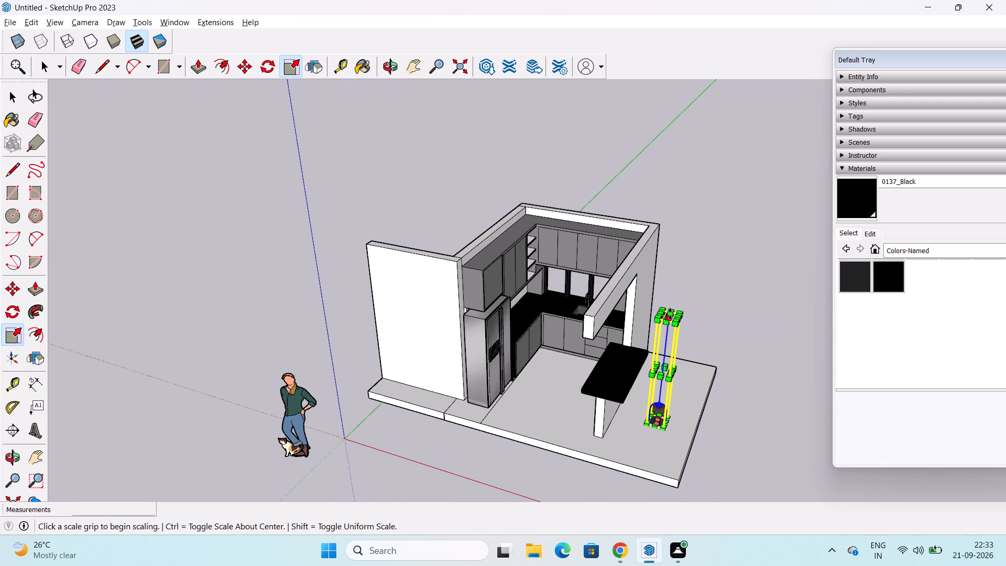
{"action": "left_click_drag", "start_coordinate": [670, 314], "coordinate": [662, 367]}
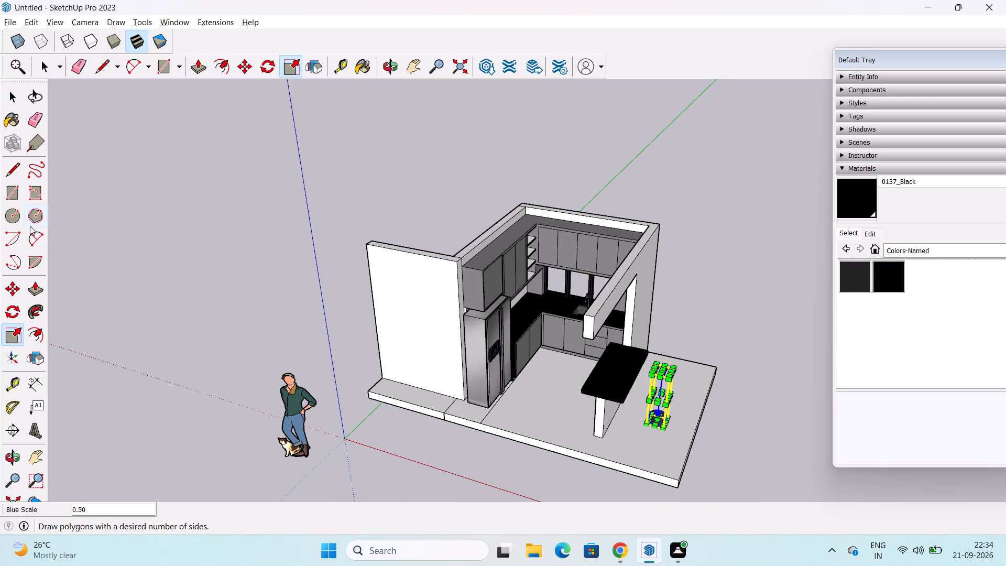
{"action": "key", "text": "space"}
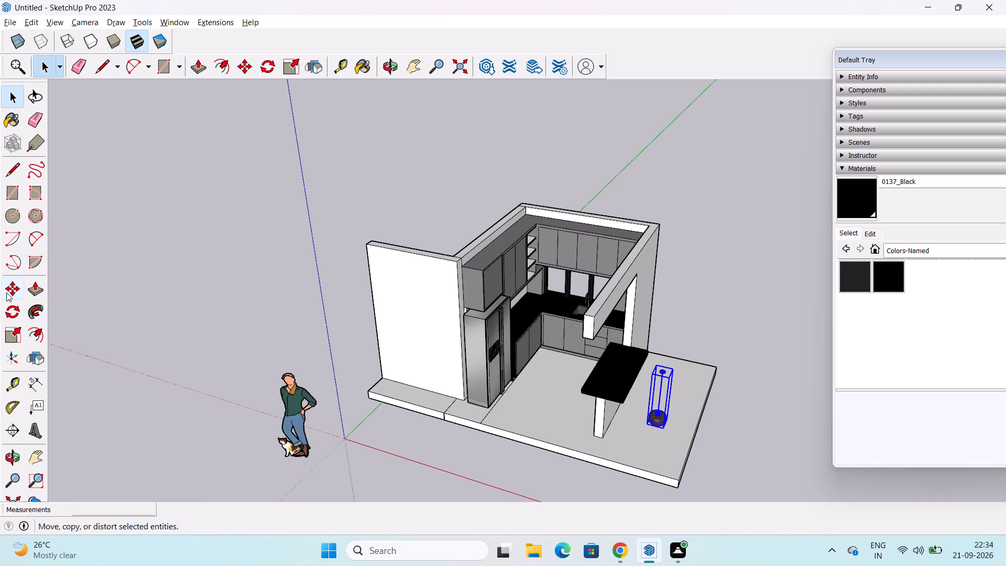
Move the chandelier about 5' 9" from the floor up to the underside of the overhead beam above the breakfast counter.
{"action": "left_click", "coordinate": [6, 287]}
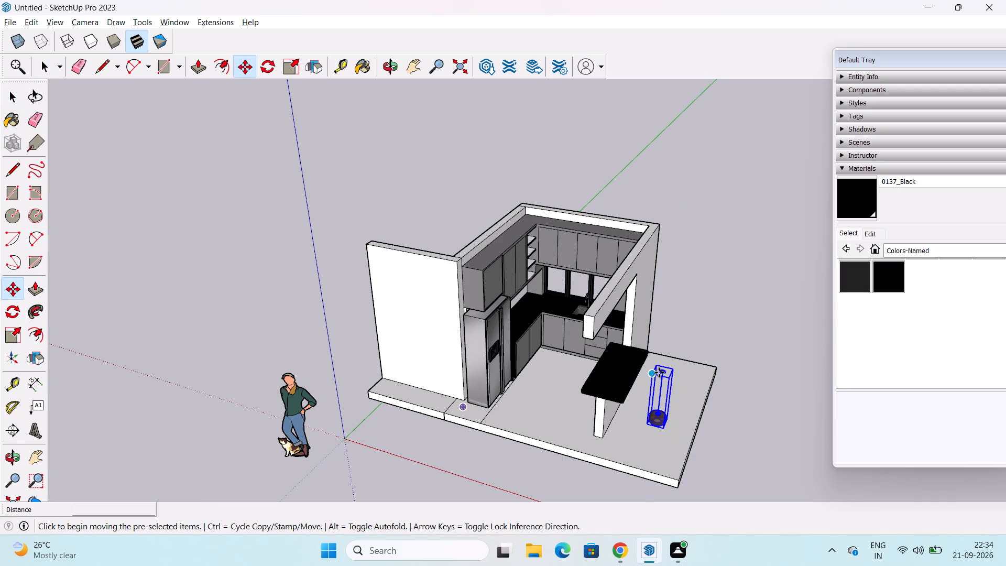
{"action": "left_click", "coordinate": [668, 379]}
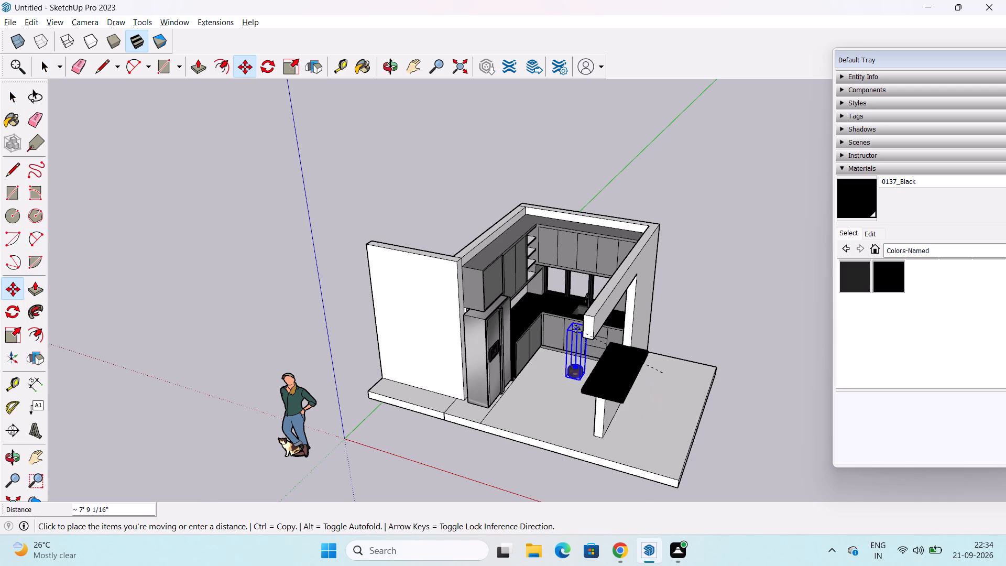
{"action": "scroll", "coordinate": [576, 329], "scroll_direction": "up", "scroll_amount": 6}
{"action": "middle_click_drag", "start_coordinate": [628, 332], "coordinate": [596, 140]}
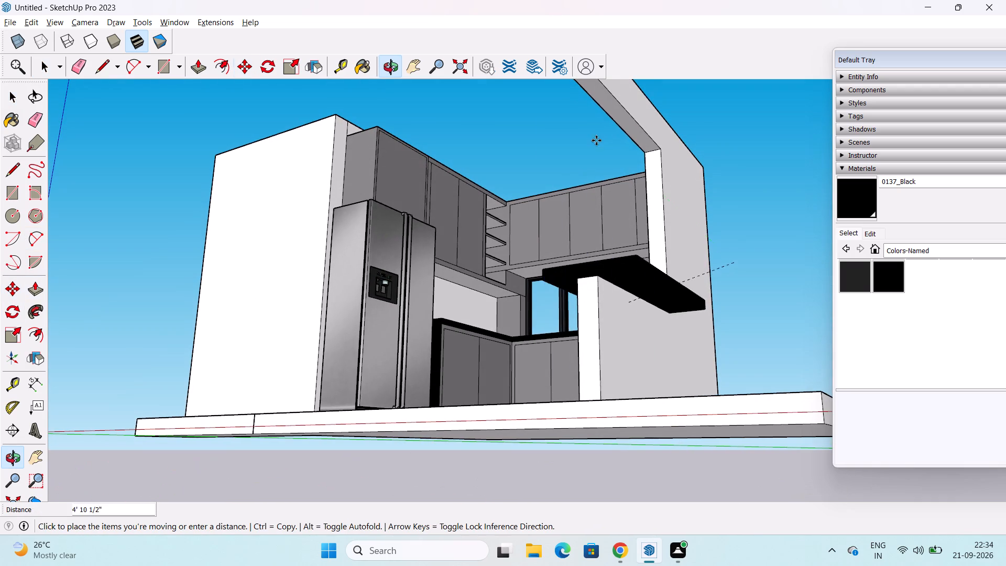
{"action": "middle_click_drag", "start_coordinate": [587, 87], "coordinate": [611, 160]}
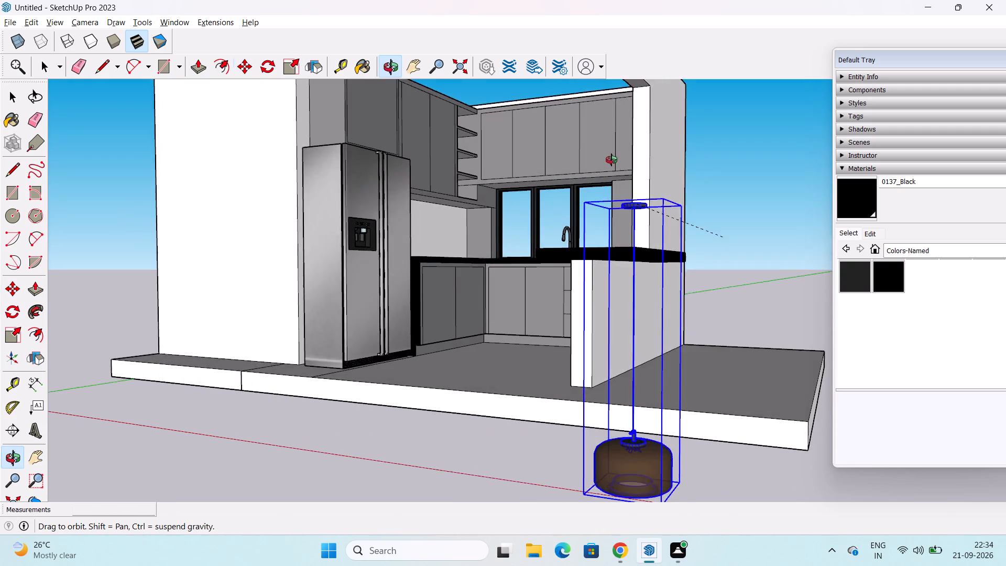
{"action": "middle_click_drag", "start_coordinate": [611, 160], "coordinate": [611, 169]}
{"action": "scroll", "coordinate": [612, 148], "scroll_direction": "down", "scroll_amount": 3}
{"action": "middle_click_drag", "start_coordinate": [617, 120], "coordinate": [604, 246], "text": "shift"}
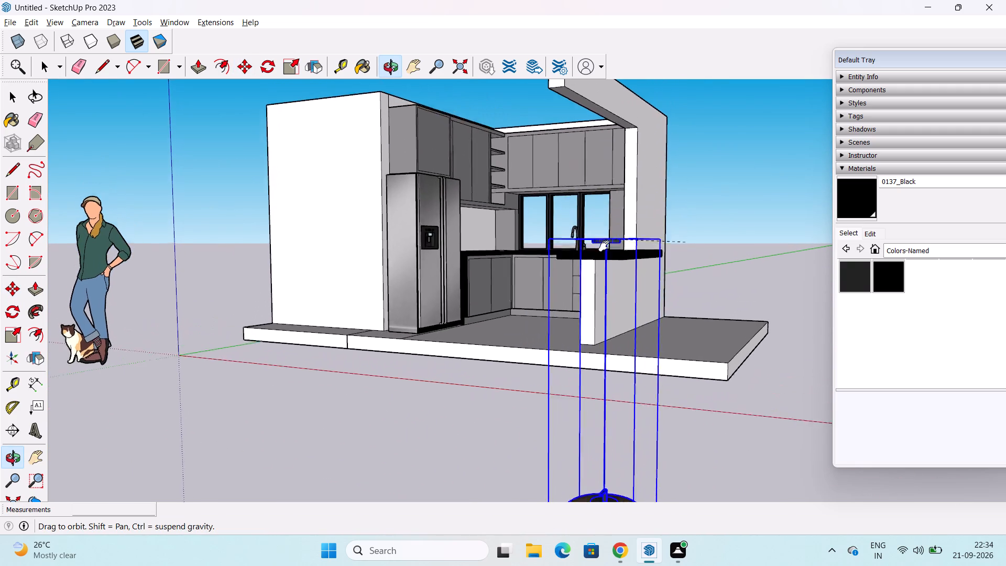
{"action": "middle_click_drag", "start_coordinate": [604, 246], "coordinate": [599, 258], "text": "shift"}
{"action": "middle_click_drag", "start_coordinate": [602, 184], "coordinate": [619, 267], "text": "shift"}
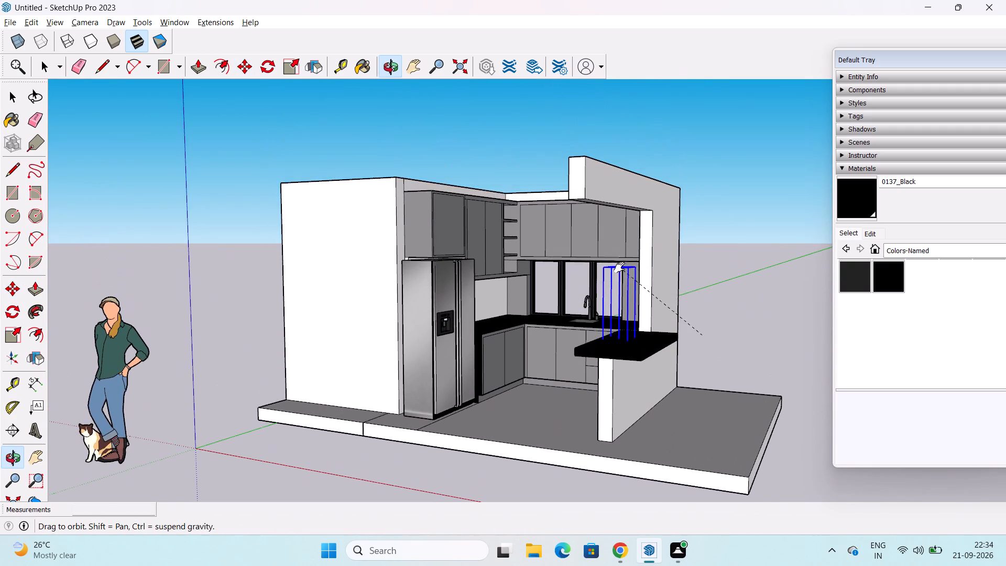
{"action": "middle_click_drag", "start_coordinate": [619, 267], "coordinate": [619, 267], "text": "shift"}
{"action": "left_click", "coordinate": [611, 201]}
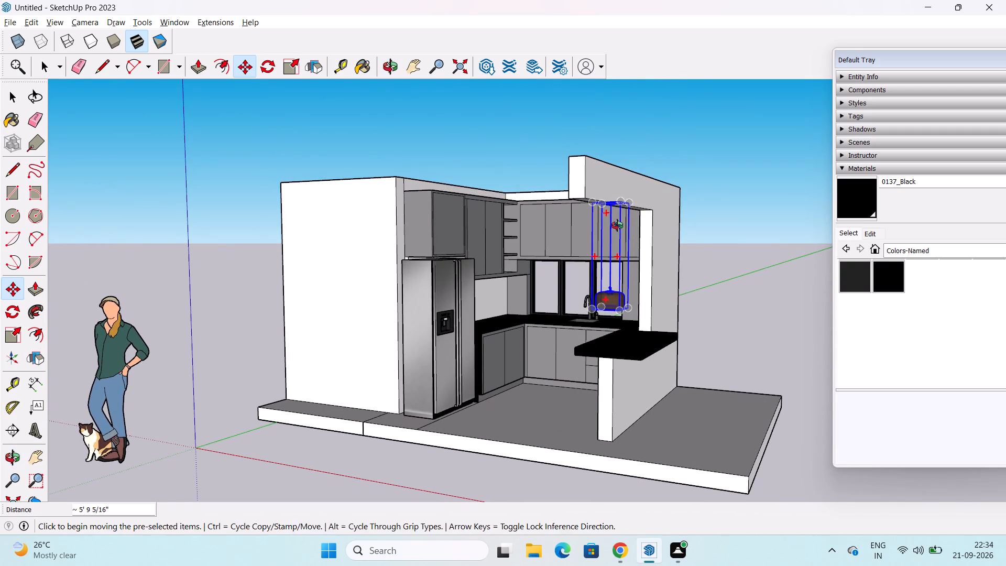
Shift the chandelier by its top corner about 8" to bring it closer to the overhead beam's lower edge.
{"action": "middle_click_drag", "start_coordinate": [617, 225], "coordinate": [657, 144]}
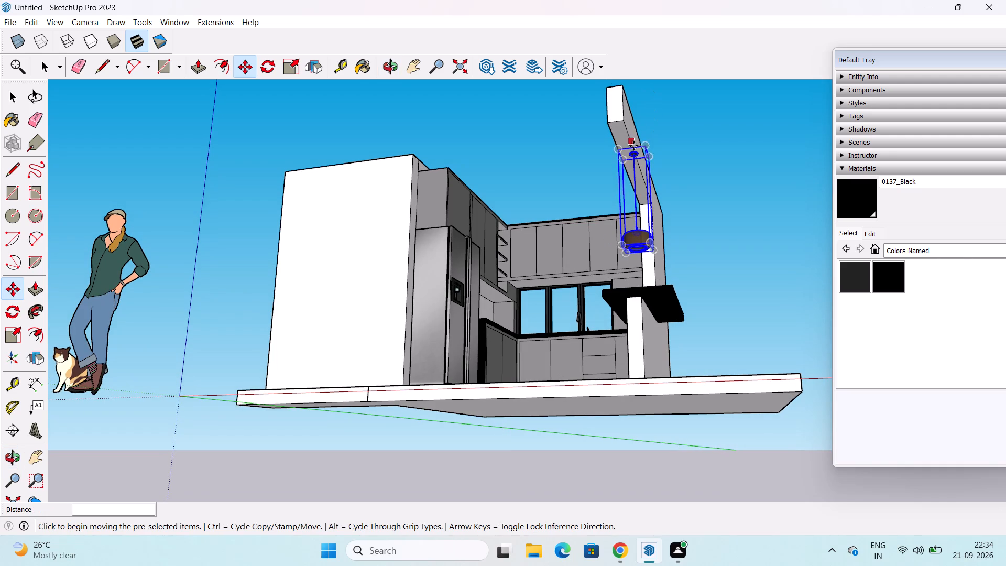
{"action": "left_click", "coordinate": [644, 147]}
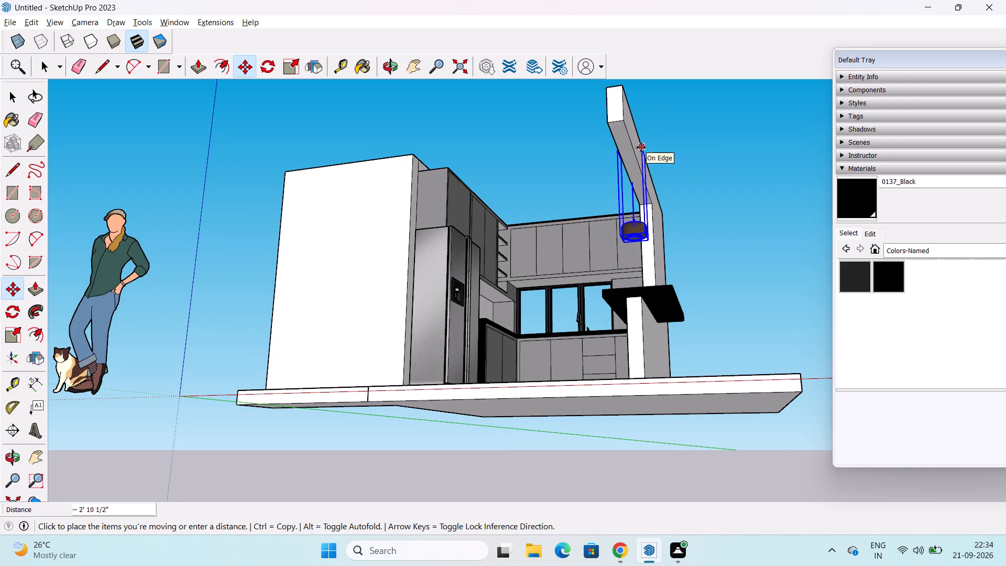
{"action": "scroll", "coordinate": [641, 147], "scroll_direction": "up", "scroll_amount": 5}
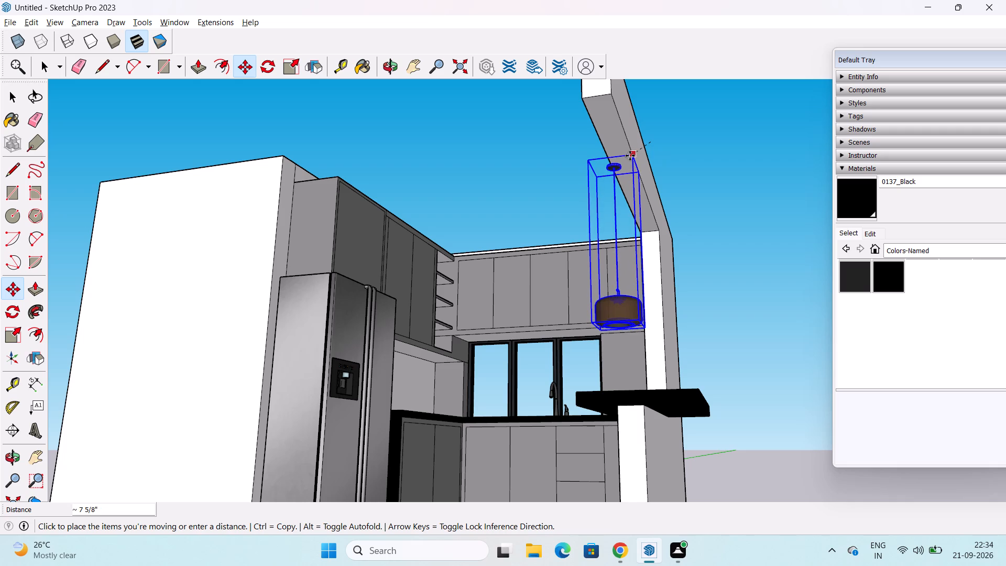
{"action": "left_click", "coordinate": [635, 154]}
Move the chandelier about 2' 6" by its top corner along the overhead beam's lower edge, toward the beam's free end.
{"action": "middle_click_drag", "start_coordinate": [636, 163], "coordinate": [636, 230]}
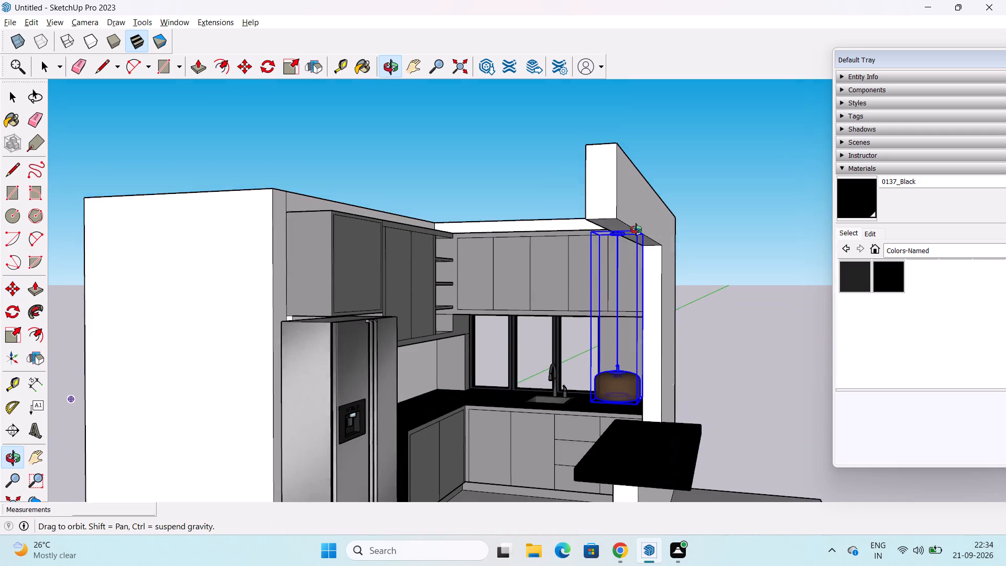
{"action": "middle_click_drag", "start_coordinate": [636, 230], "coordinate": [636, 230]}
{"action": "scroll", "coordinate": [632, 244], "scroll_direction": "up", "scroll_amount": 3}
{"action": "middle_click_drag", "start_coordinate": [627, 245], "coordinate": [647, 237]}
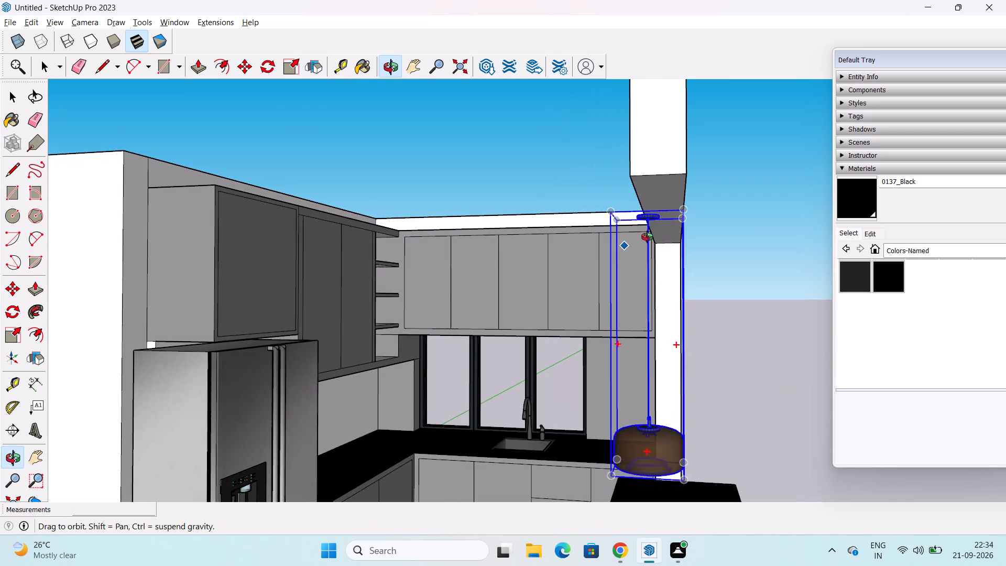
{"action": "middle_click_drag", "start_coordinate": [647, 237], "coordinate": [610, 245]}
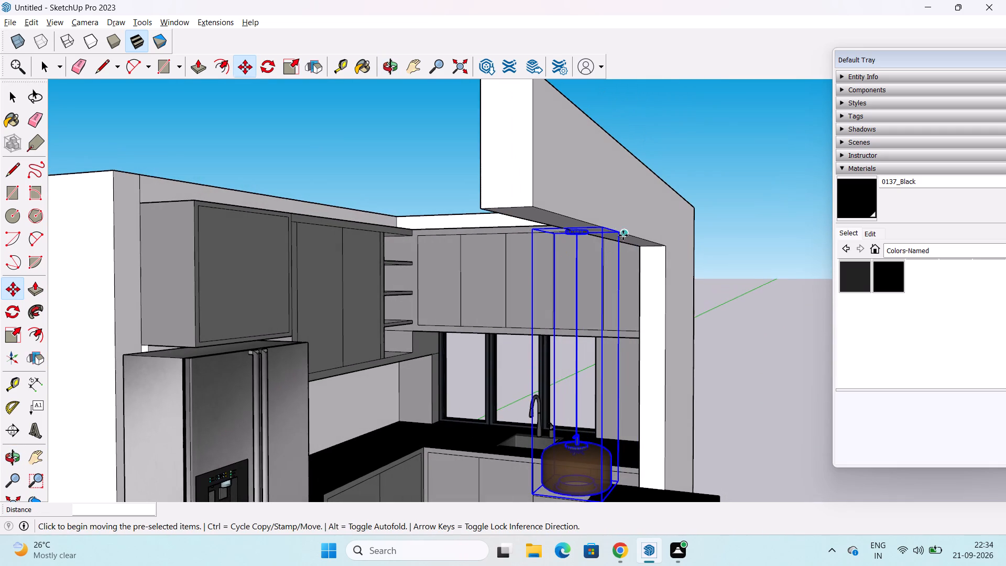
{"action": "left_click", "coordinate": [605, 225]}
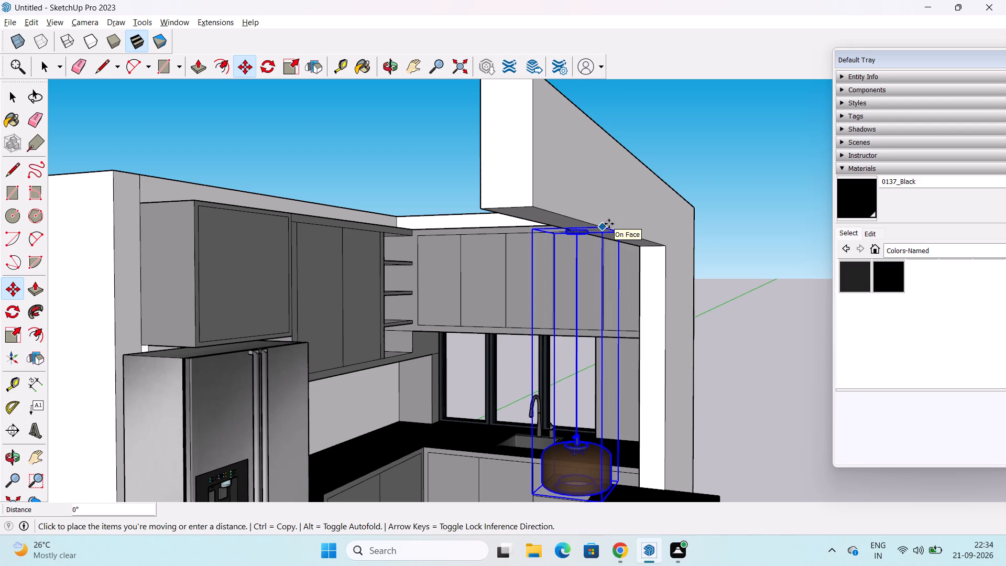
{"action": "scroll", "coordinate": [609, 224], "scroll_direction": "up", "scroll_amount": 8}
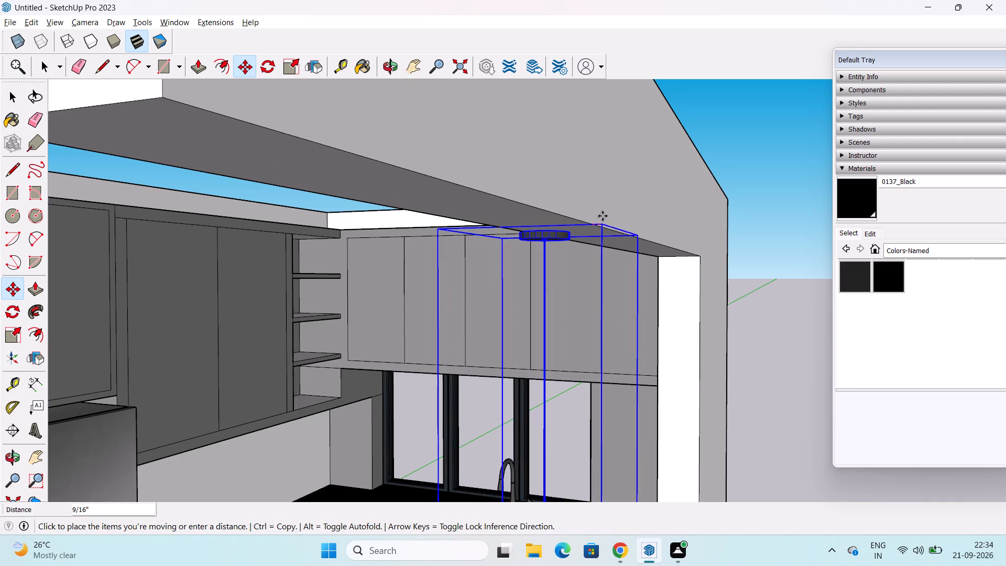
{"action": "middle_click_drag", "start_coordinate": [607, 207], "coordinate": [750, 217]}
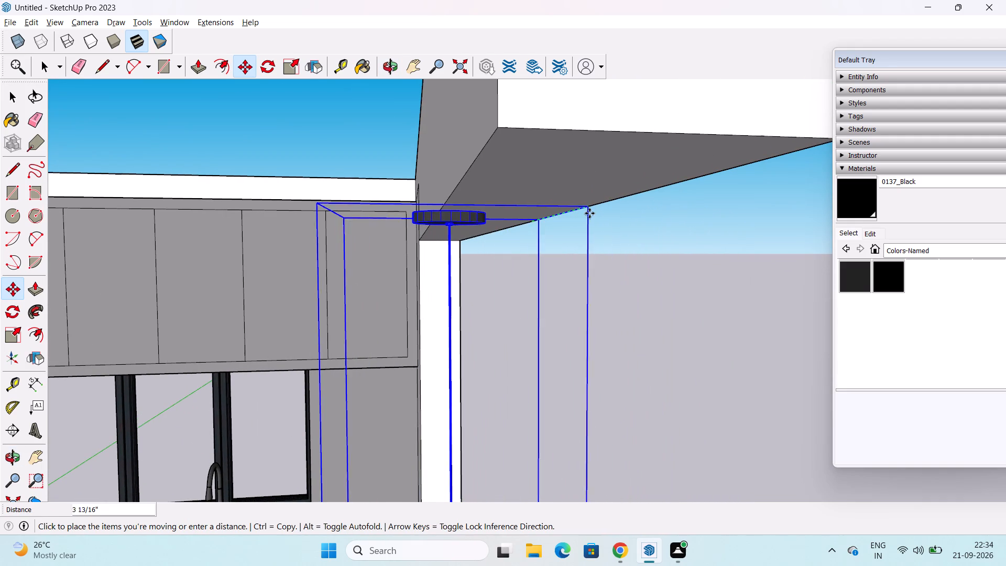
{"action": "middle_click_drag", "start_coordinate": [600, 204], "coordinate": [598, 233]}
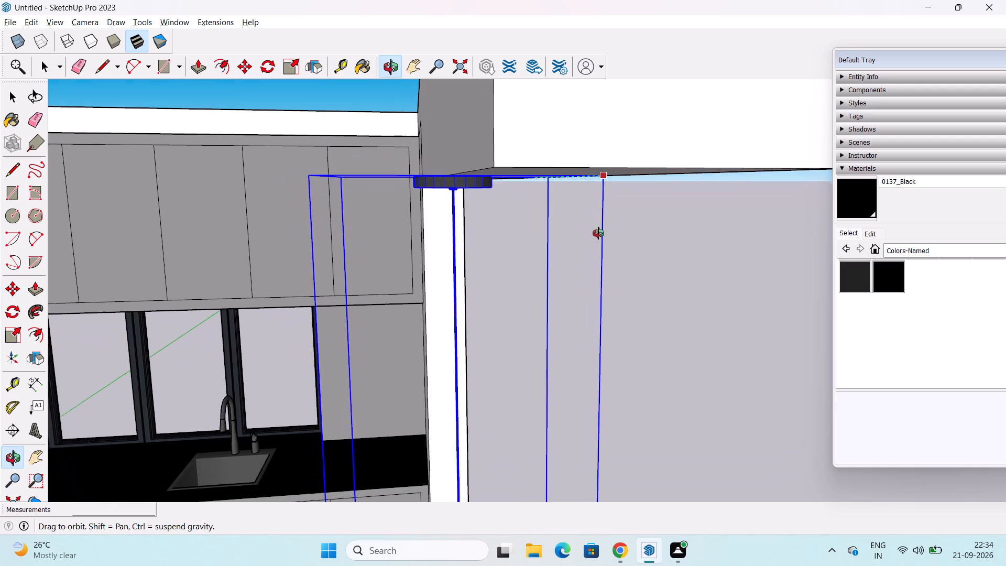
{"action": "middle_click_drag", "start_coordinate": [598, 233], "coordinate": [596, 238]}
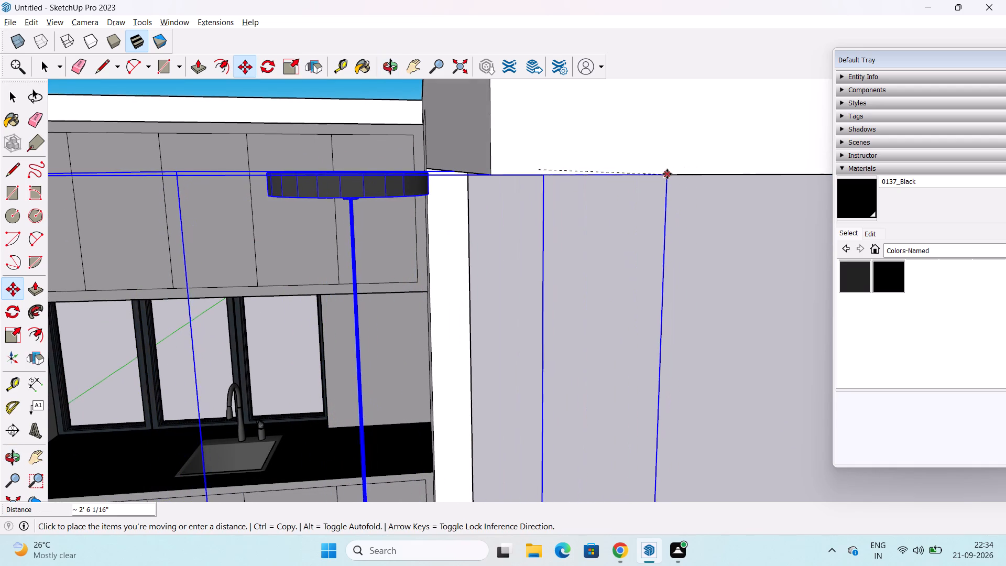
{"action": "left_click", "coordinate": [703, 174]}
Move the chandelier by its top corner about 3' 9" along the green axis beneath the overhead beam, toward the supporting wall.
{"action": "scroll", "coordinate": [582, 285], "scroll_direction": "down", "scroll_amount": 5}
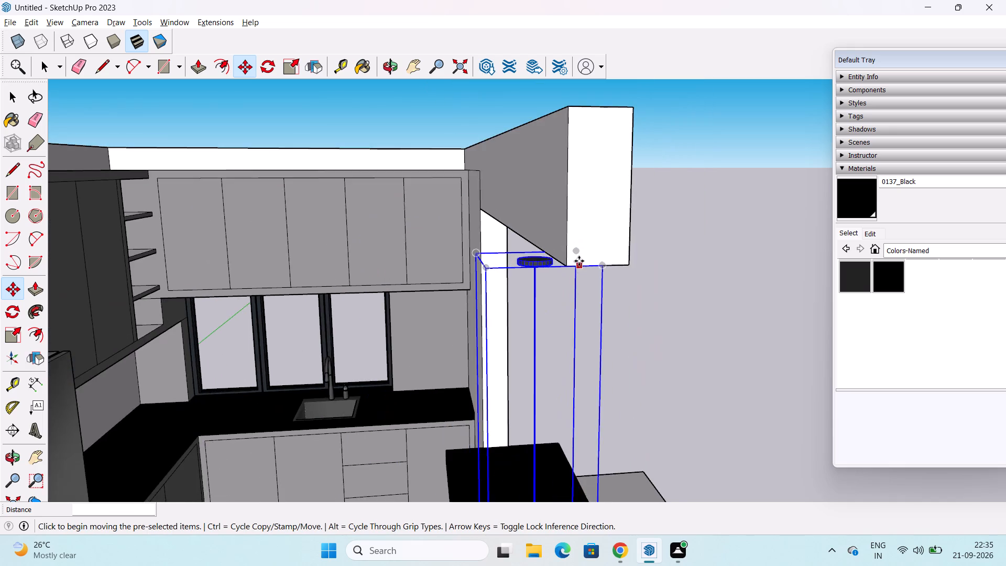
{"action": "scroll", "coordinate": [579, 261], "scroll_direction": "down", "scroll_amount": 3}
{"action": "scroll", "coordinate": [591, 326], "scroll_direction": "down", "scroll_amount": 3}
{"action": "middle_click_drag", "start_coordinate": [591, 326], "coordinate": [468, 227]}
{"action": "scroll", "coordinate": [424, 172], "scroll_direction": "up", "scroll_amount": 5}
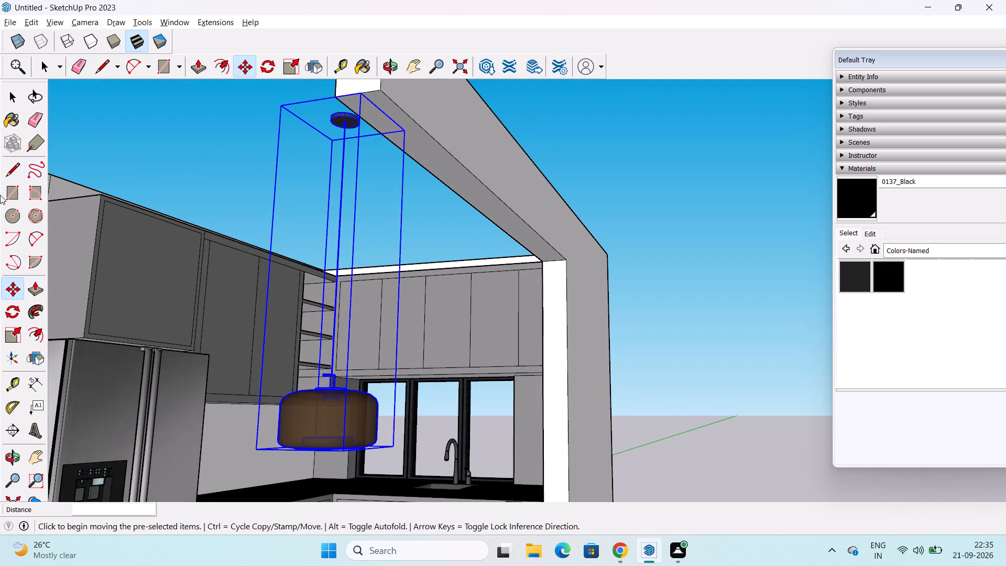
{"action": "left_click", "coordinate": [407, 131]}
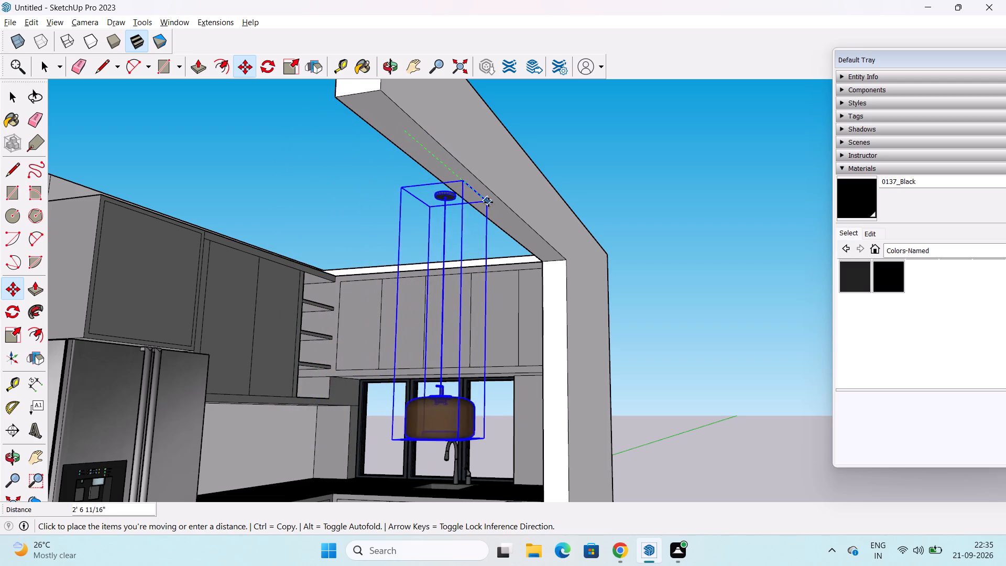
{"action": "left_click", "coordinate": [510, 223]}
Shift the chandelier by its top corner about 4 3/8" along the red axis, under the overhead beam's underside.
{"action": "scroll", "coordinate": [521, 234], "scroll_direction": "down", "scroll_amount": 5}
{"action": "middle_click_drag", "start_coordinate": [521, 234], "coordinate": [461, 260]}
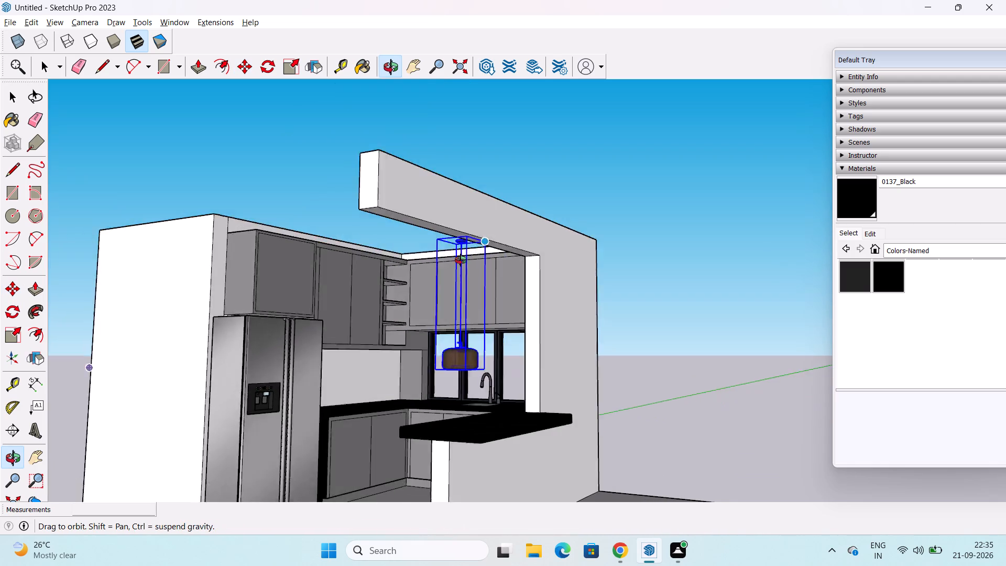
{"action": "middle_click_drag", "start_coordinate": [461, 260], "coordinate": [427, 274]}
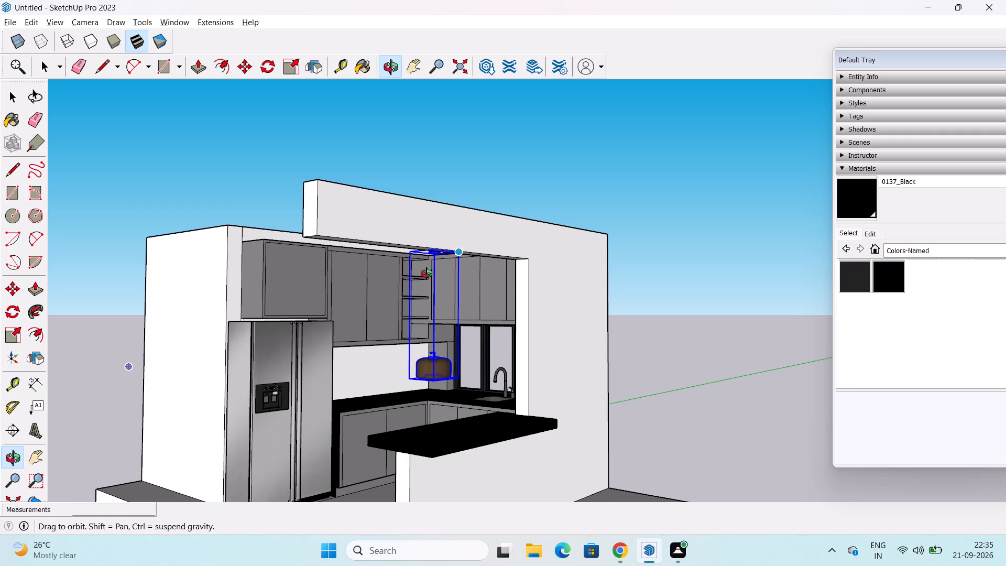
{"action": "middle_click_drag", "start_coordinate": [427, 274], "coordinate": [461, 264]}
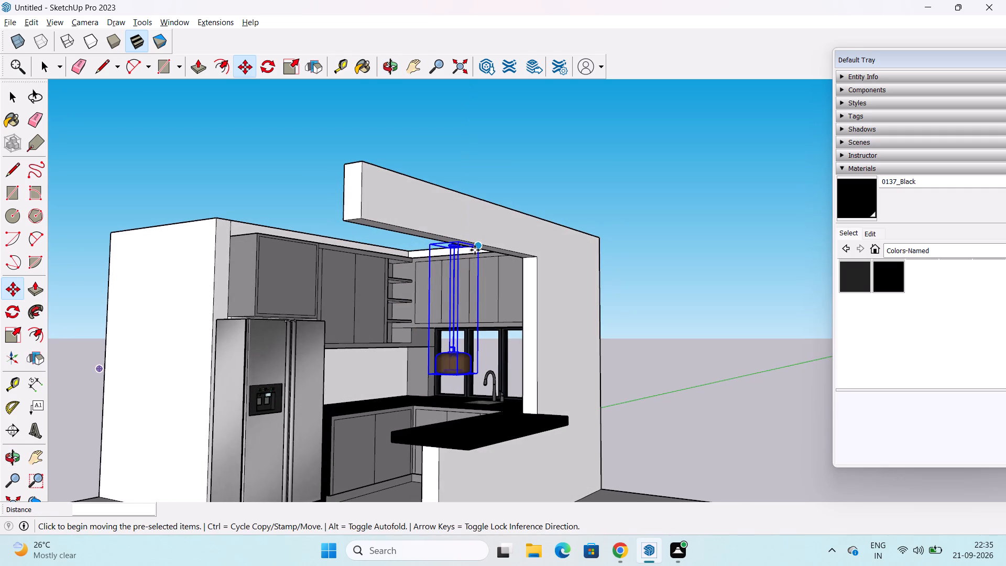
{"action": "scroll", "coordinate": [476, 247], "scroll_direction": "up", "scroll_amount": 6}
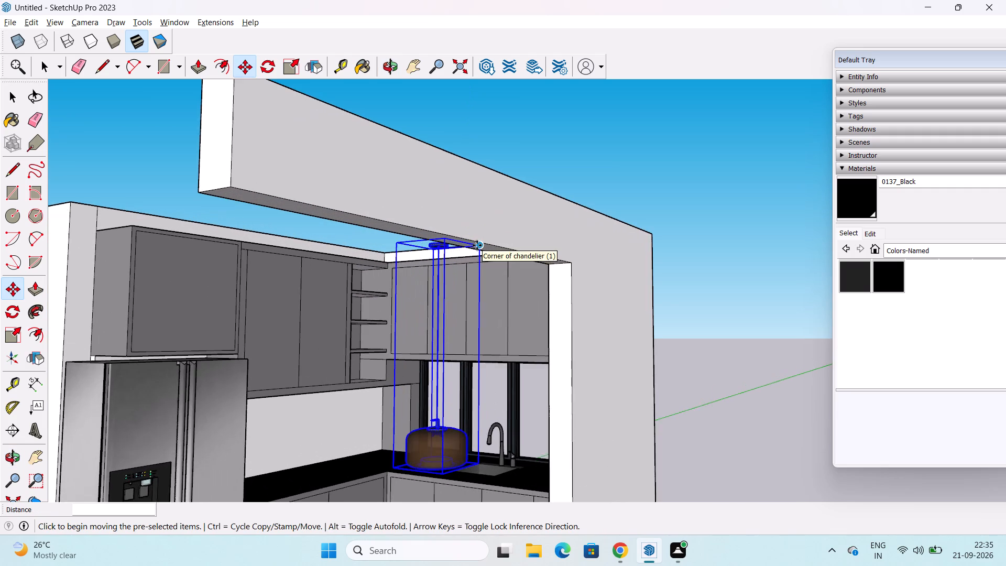
{"action": "middle_click_drag", "start_coordinate": [478, 255], "coordinate": [568, 227]}
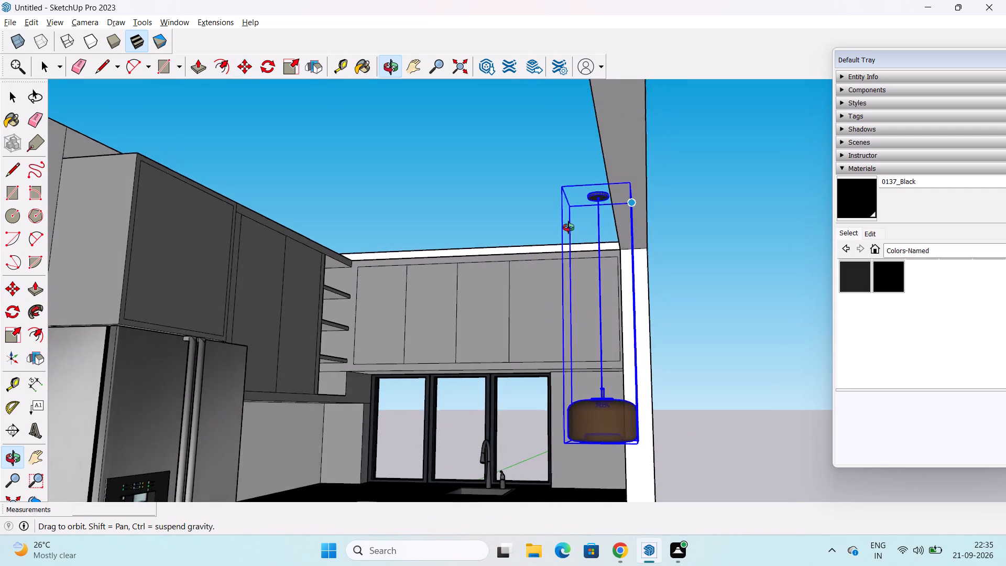
{"action": "middle_click_drag", "start_coordinate": [568, 227], "coordinate": [551, 235]}
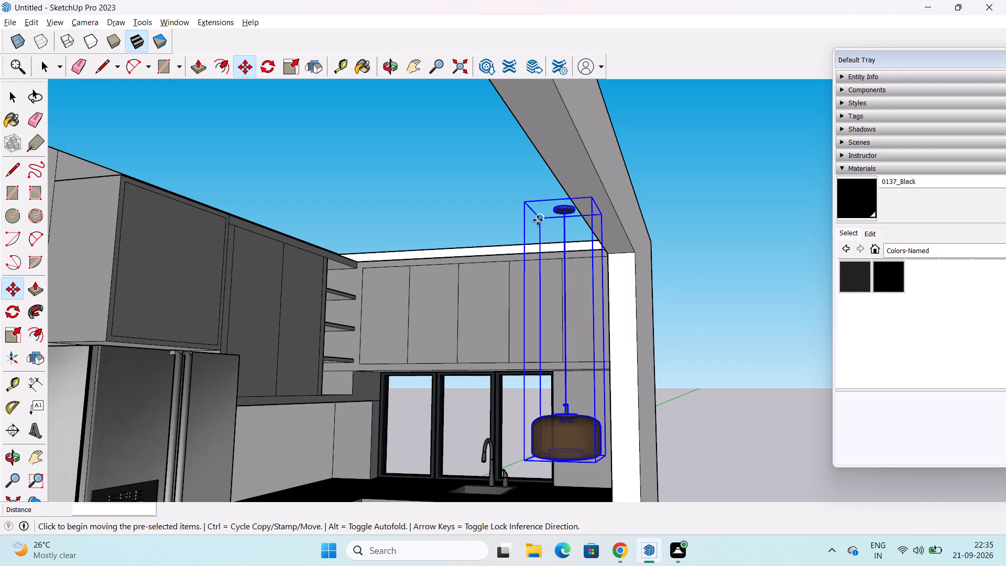
{"action": "left_click", "coordinate": [538, 219]}
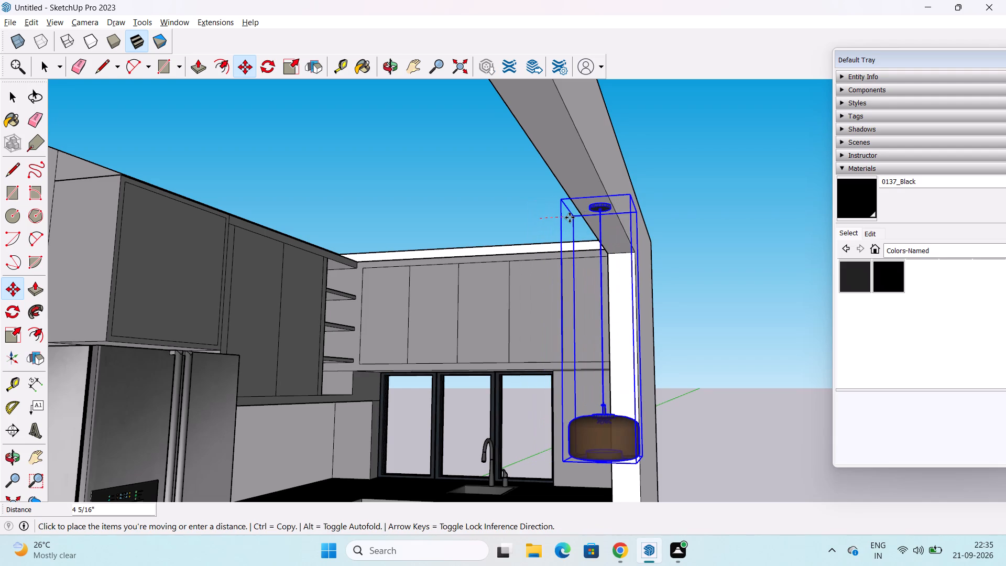
{"action": "left_click", "coordinate": [564, 217]}
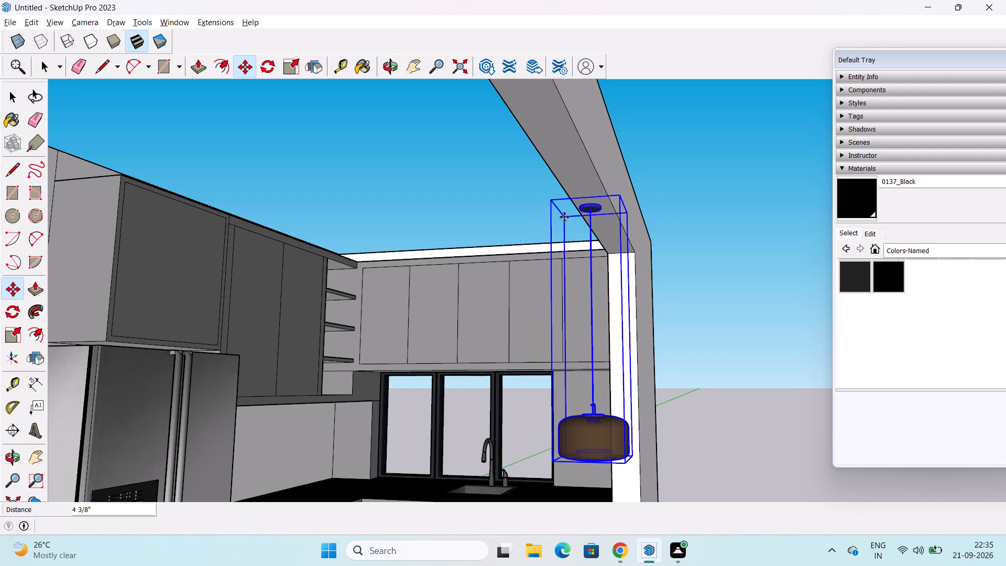
Scale the chandelier down along the blue axis from its top, to a little over half its height.
{"action": "scroll", "coordinate": [592, 230], "scroll_direction": "down", "scroll_amount": 2}
{"action": "middle_click_drag", "start_coordinate": [592, 230], "coordinate": [429, 275]}
{"action": "scroll", "coordinate": [424, 215], "scroll_direction": "up", "scroll_amount": 6}
{"action": "middle_click_drag", "start_coordinate": [405, 280], "coordinate": [404, 247]}
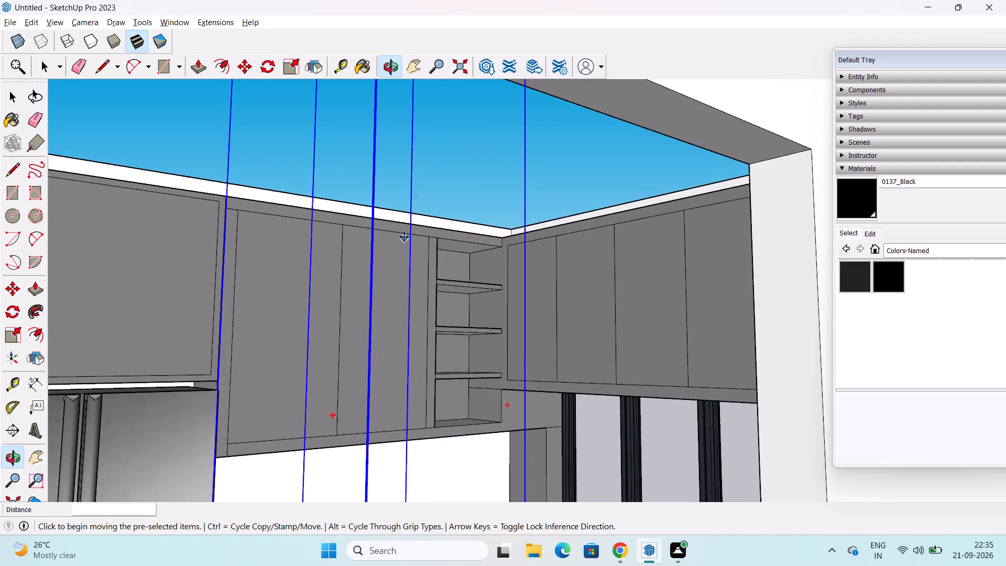
{"action": "scroll", "coordinate": [404, 237], "scroll_direction": "down", "scroll_amount": 6}
{"action": "scroll", "coordinate": [267, 271], "scroll_direction": "down", "scroll_amount": 3}
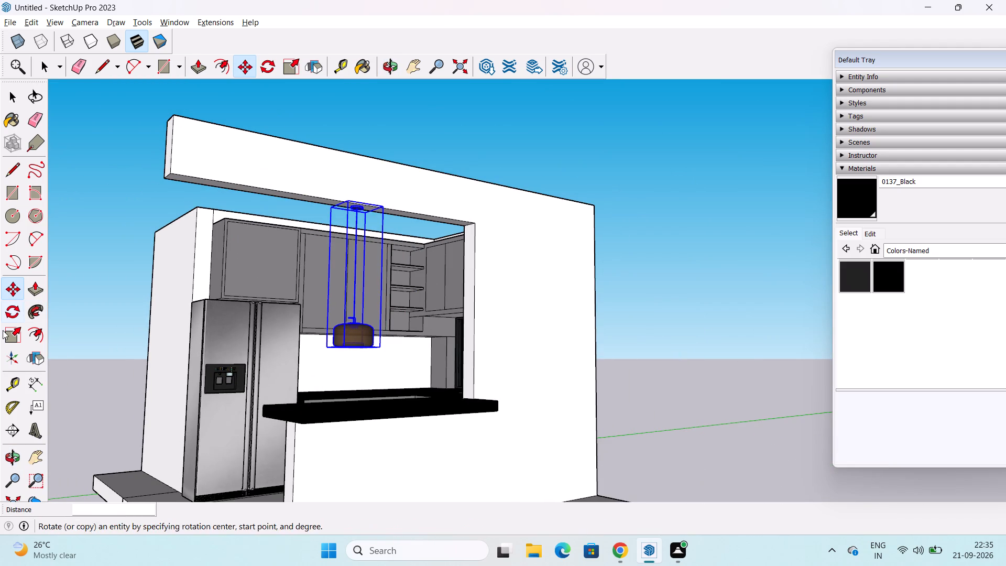
{"action": "left_click", "coordinate": [14, 339]}
{"action": "middle_click_drag", "start_coordinate": [311, 363], "coordinate": [366, 315]}
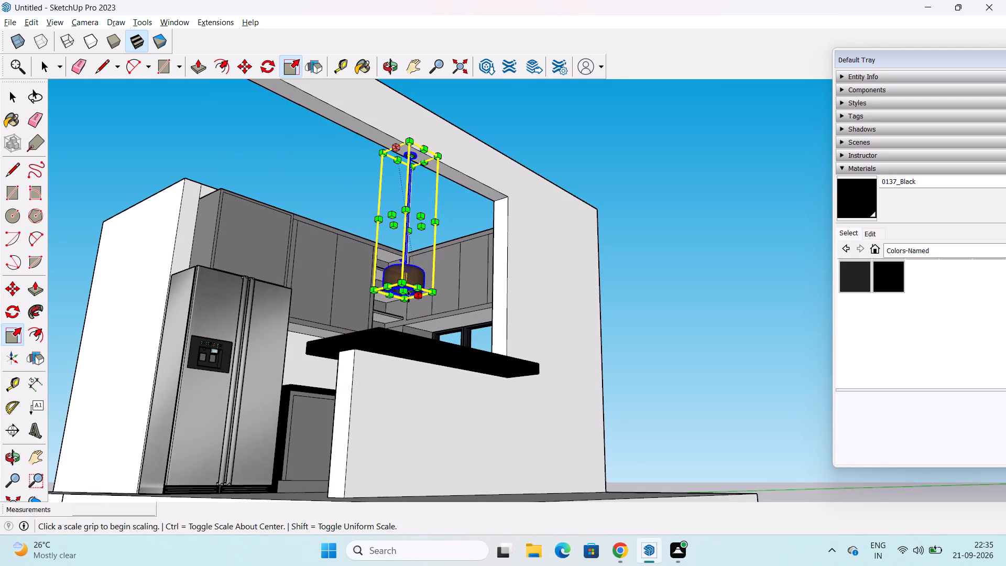
{"action": "left_click_drag", "start_coordinate": [404, 294], "coordinate": [417, 238]}
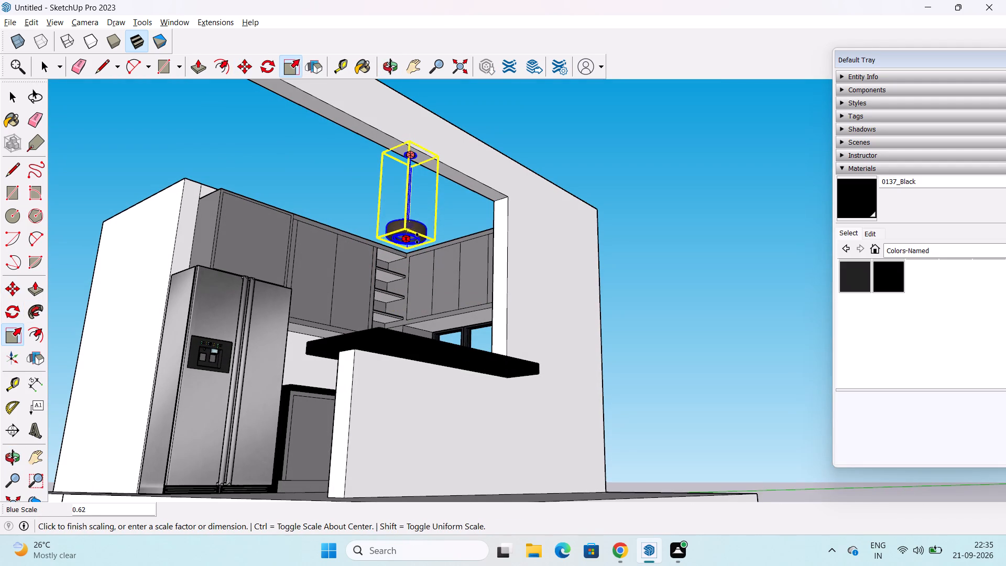
{"action": "left_click_drag", "start_coordinate": [417, 238], "coordinate": [421, 224]}
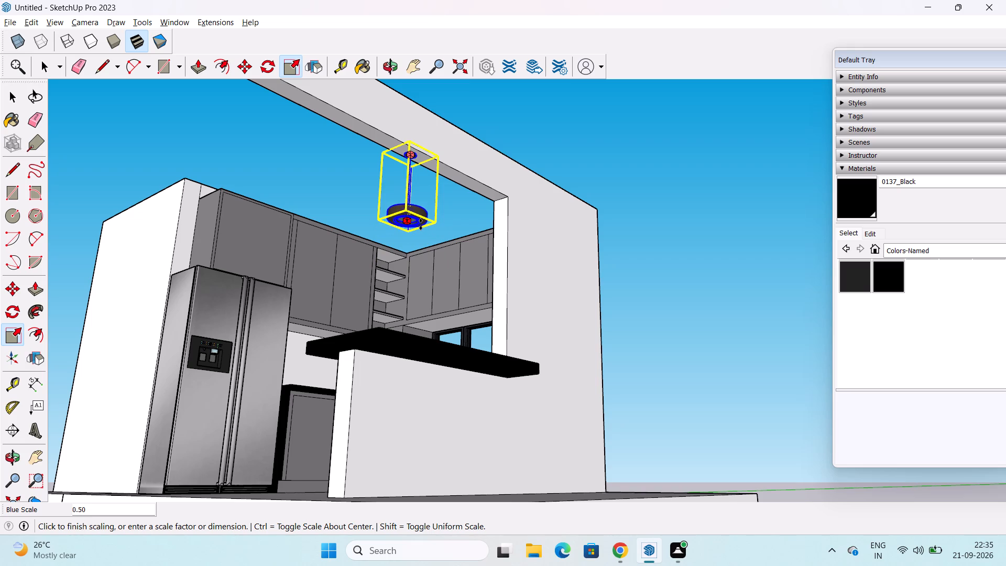
{"action": "left_click_drag", "start_coordinate": [421, 224], "coordinate": [418, 233]}
{"action": "scroll", "coordinate": [418, 228], "scroll_direction": "down", "scroll_amount": 1}
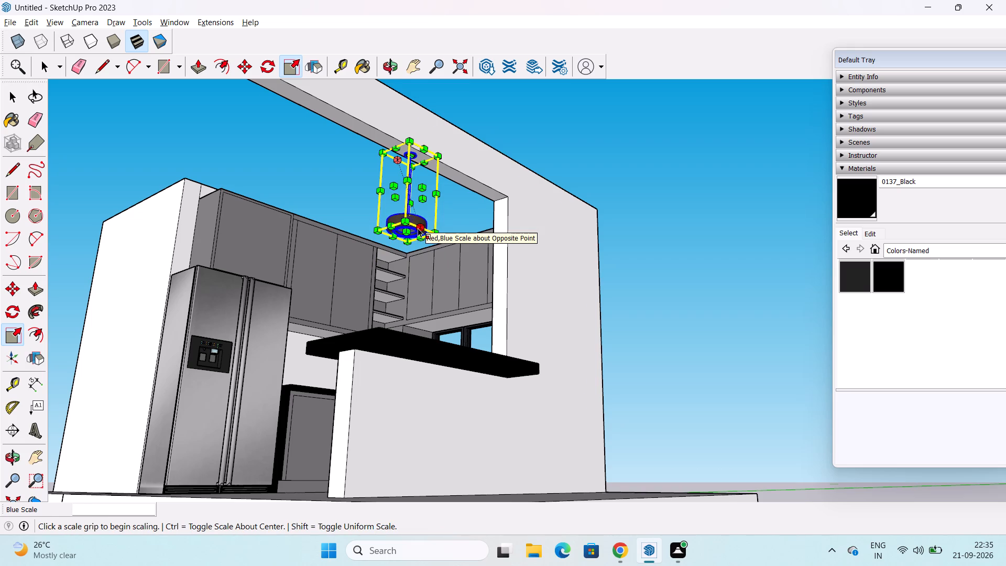
{"action": "scroll", "coordinate": [418, 225], "scroll_direction": "down", "scroll_amount": 1}
{"action": "middle_click_drag", "start_coordinate": [418, 225], "coordinate": [380, 283]}
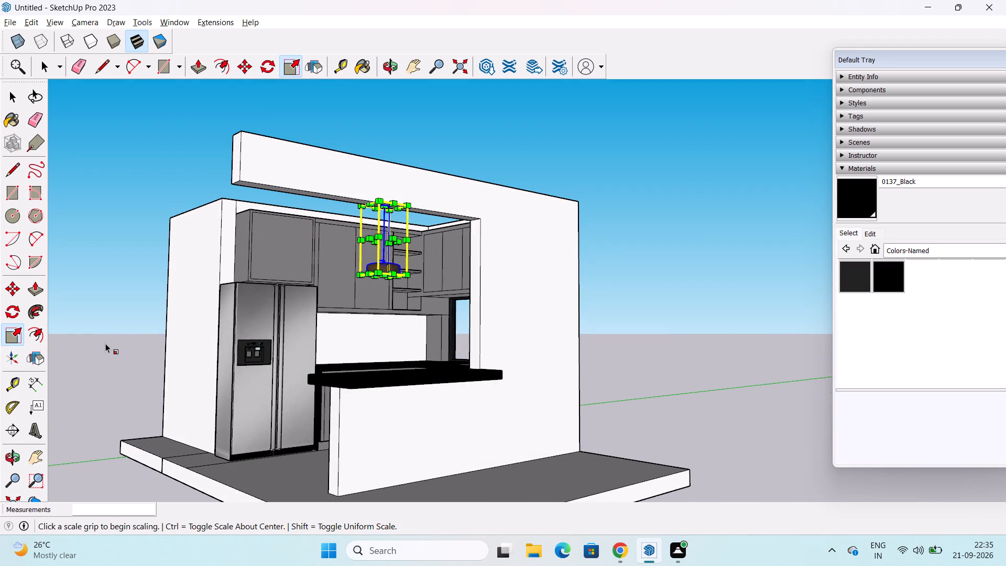
{"action": "left_click", "coordinate": [105, 343]}
{"action": "key", "text": "space"}
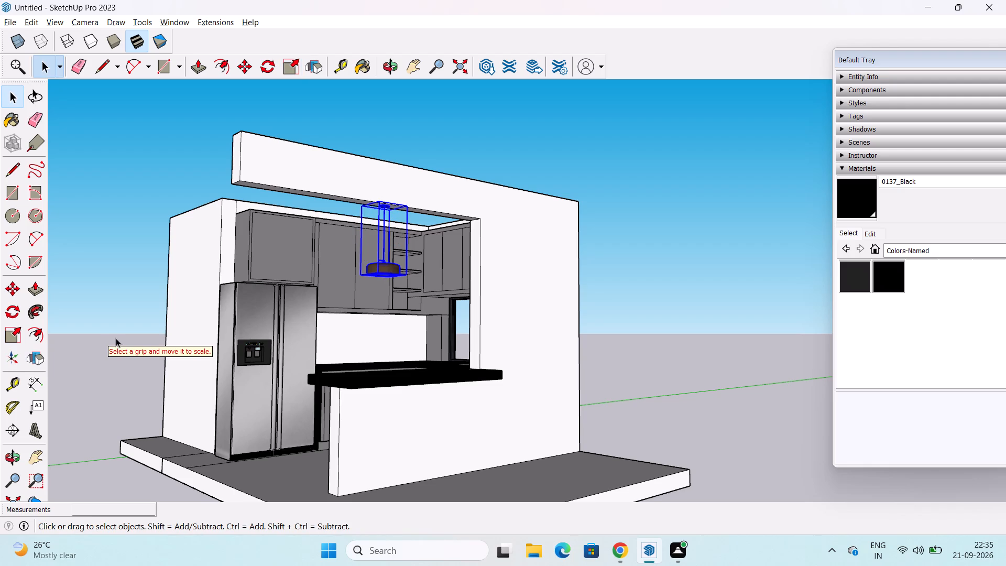
{"action": "left_click", "coordinate": [116, 338]}
Copy the chandelier about 2' 3" along the green axis under the overhead beam, toward the wall.
{"action": "middle_click_drag", "start_coordinate": [381, 277], "coordinate": [428, 216]}
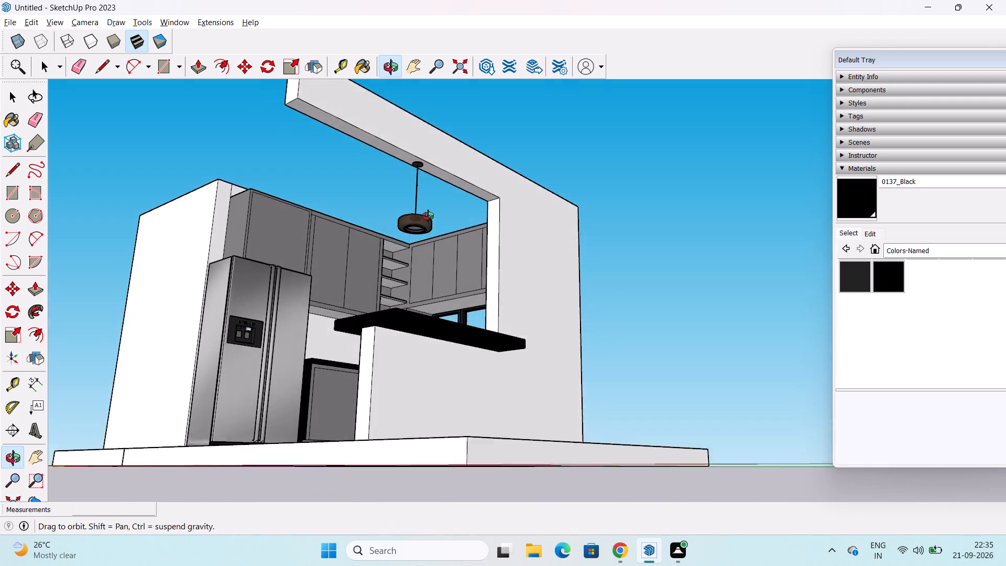
{"action": "middle_click_drag", "start_coordinate": [428, 216], "coordinate": [431, 211]}
{"action": "scroll", "coordinate": [421, 220], "scroll_direction": "up", "scroll_amount": 3}
{"action": "left_click", "coordinate": [423, 208]}
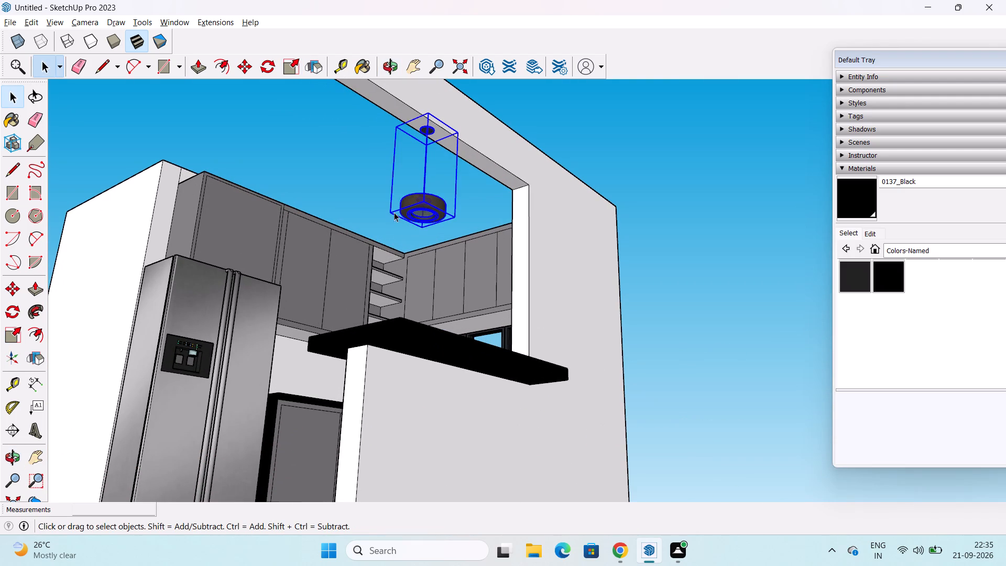
{"action": "key", "text": "m"}
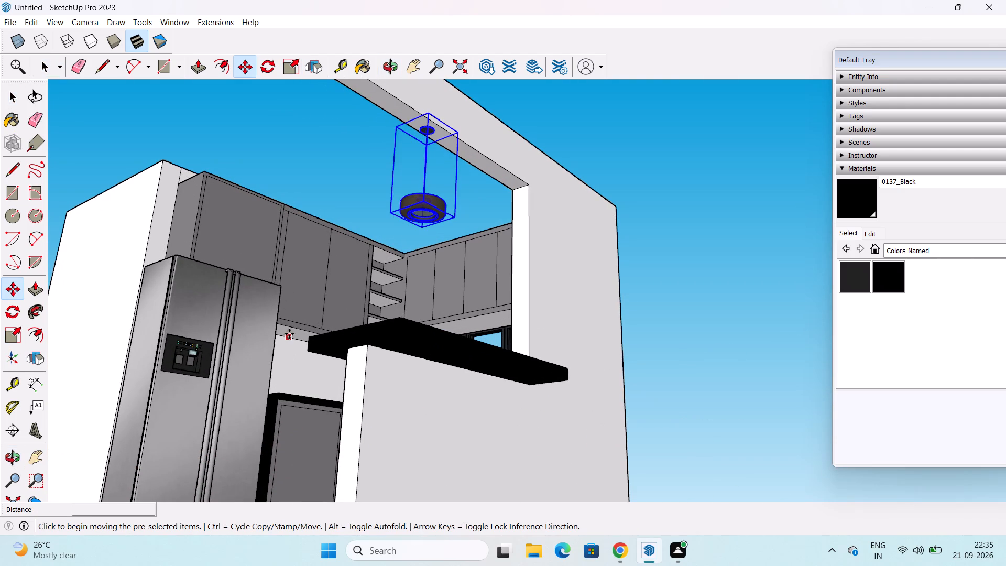
{"action": "left_click", "coordinate": [431, 112]}
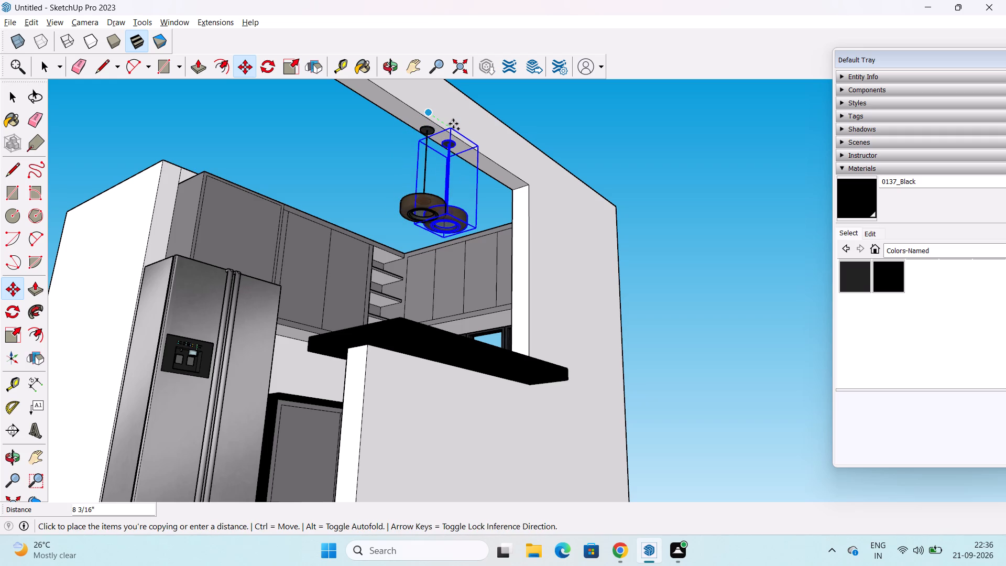
{"action": "left_click", "coordinate": [497, 156]}
{"action": "key", "text": "space"}
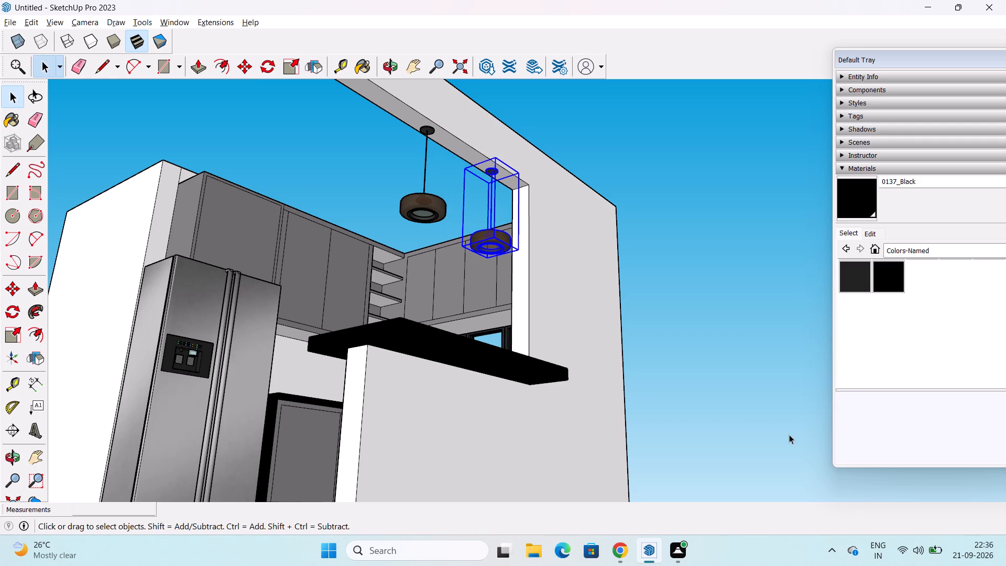
{"action": "left_click", "coordinate": [743, 418]}
Stretch the chandelier nearer the beam's free end downward by a blue-axis scale of 1.27.
{"action": "scroll", "coordinate": [719, 382], "scroll_direction": "down", "scroll_amount": 1}
{"action": "middle_click_drag", "start_coordinate": [703, 386], "coordinate": [510, 451]}
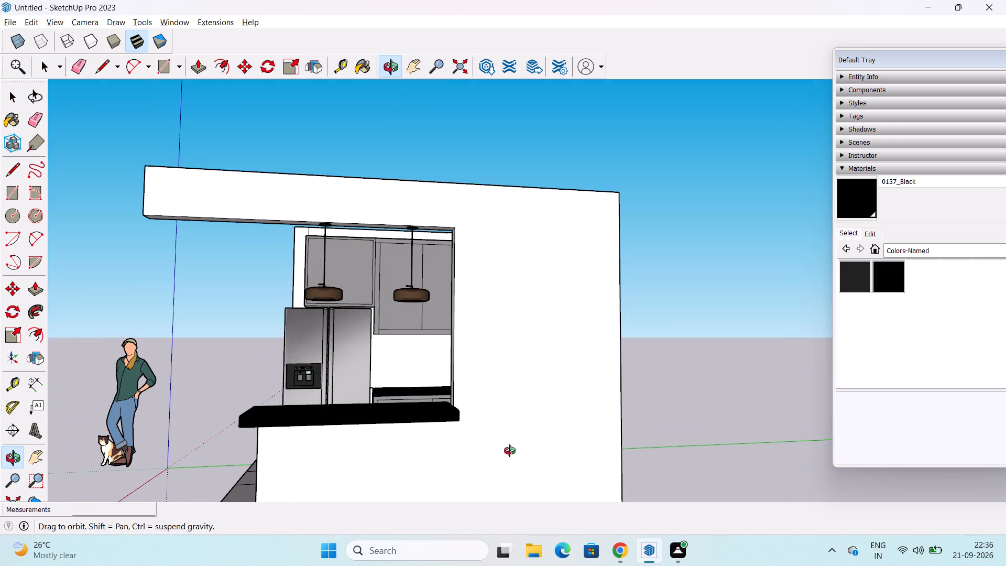
{"action": "middle_click_drag", "start_coordinate": [510, 451], "coordinate": [555, 421]}
{"action": "left_click", "coordinate": [343, 284]}
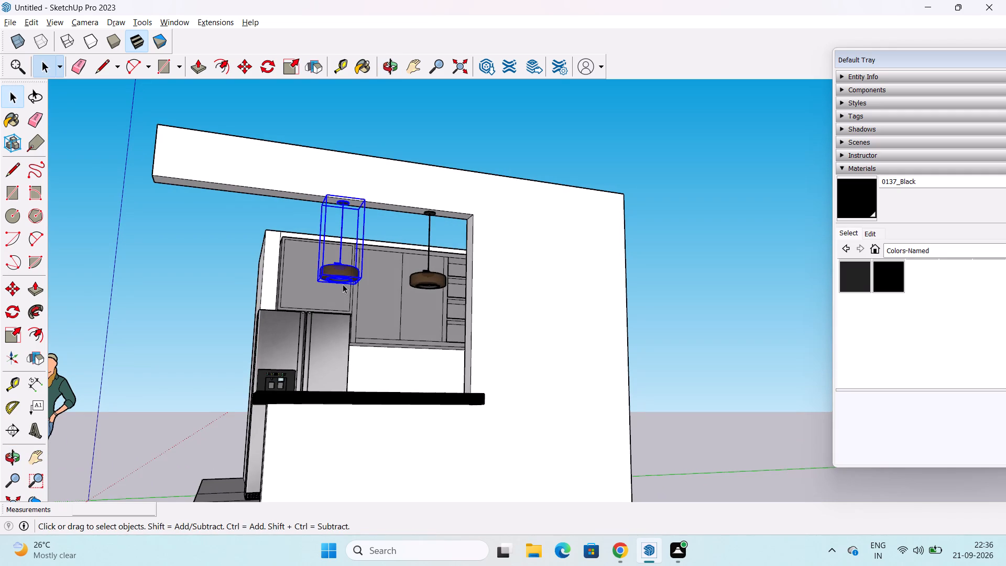
{"action": "left_click_drag", "start_coordinate": [11, 335], "coordinate": [18, 335]}
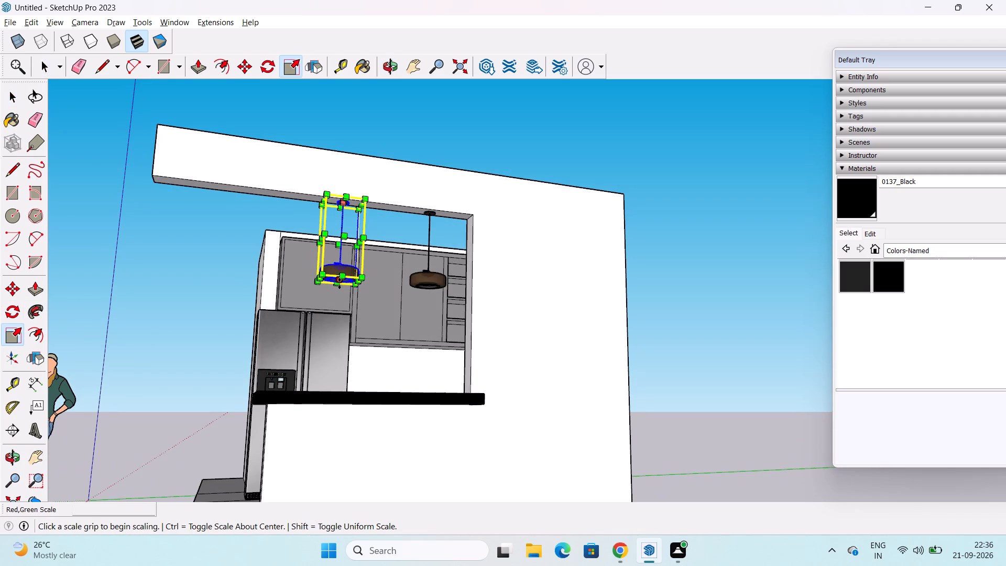
{"action": "left_click_drag", "start_coordinate": [340, 284], "coordinate": [341, 301]}
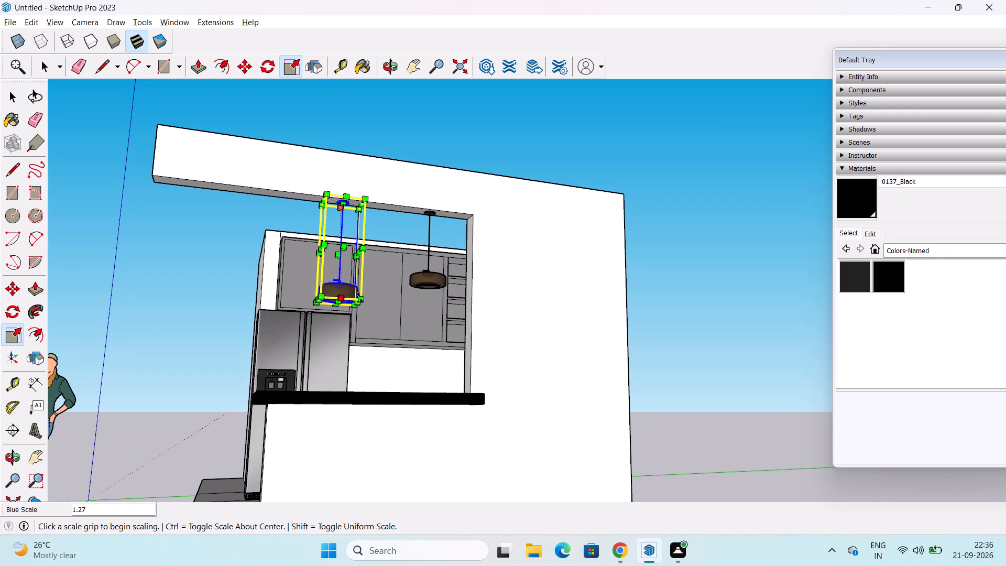
{"action": "left_click", "coordinate": [419, 280]}
{"action": "key", "text": "space"}
Stretch the copied chandelier nearer the wall downward by a blue-axis scale of 1.22, level with the other one.
{"action": "left_click", "coordinate": [417, 280]}
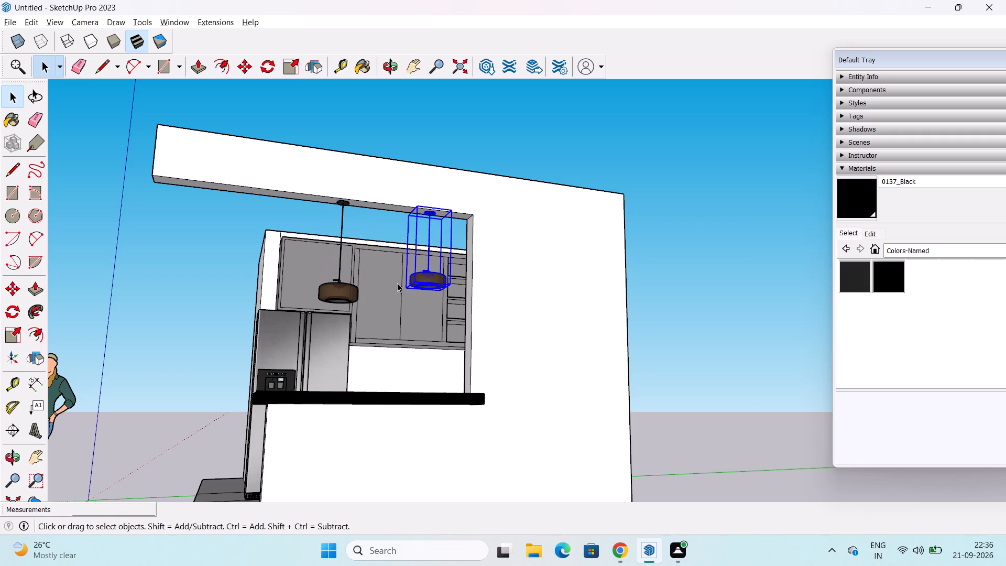
{"action": "left_click", "coordinate": [15, 344]}
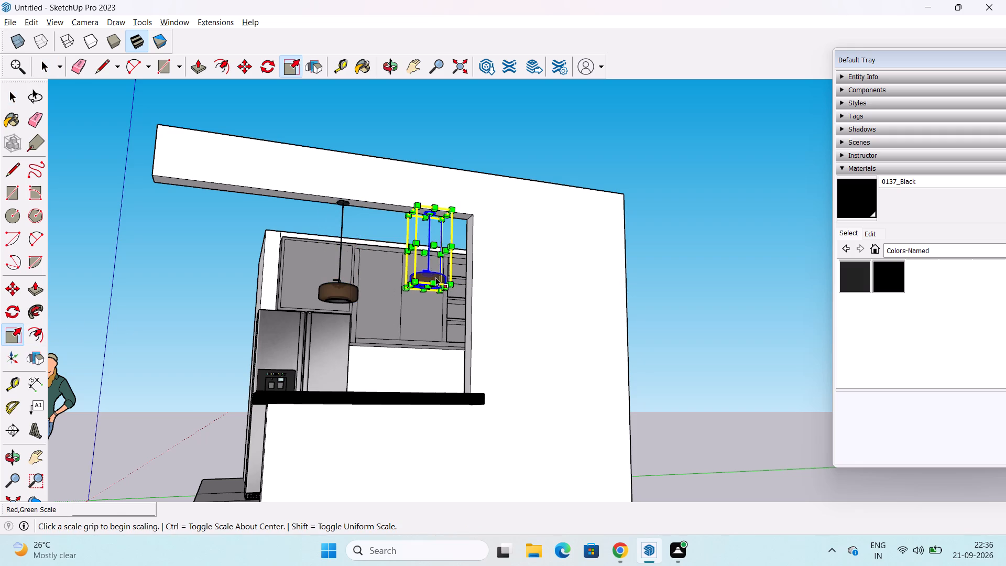
{"action": "left_click_drag", "start_coordinate": [428, 289], "coordinate": [427, 308]}
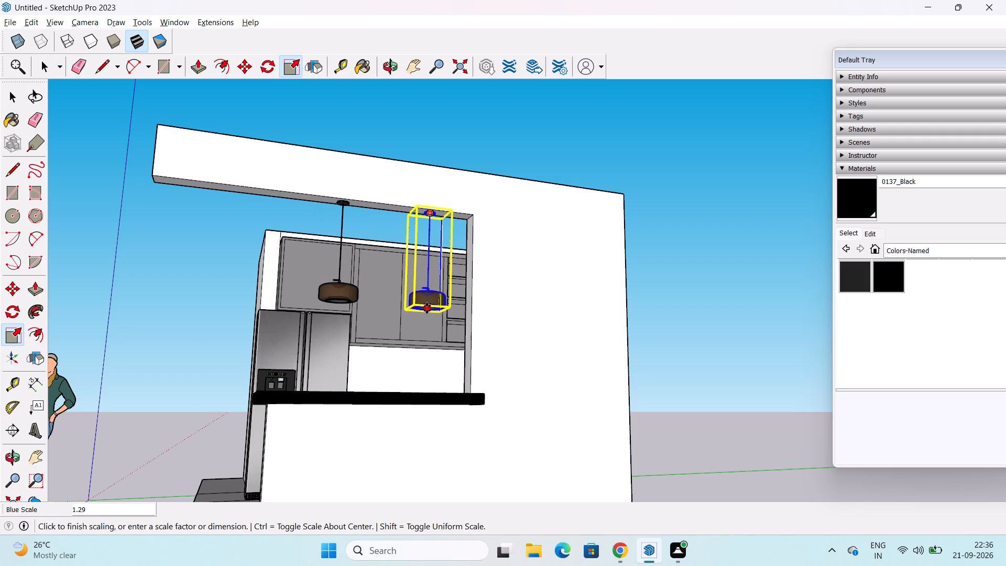
{"action": "left_click_drag", "start_coordinate": [427, 308], "coordinate": [427, 303]}
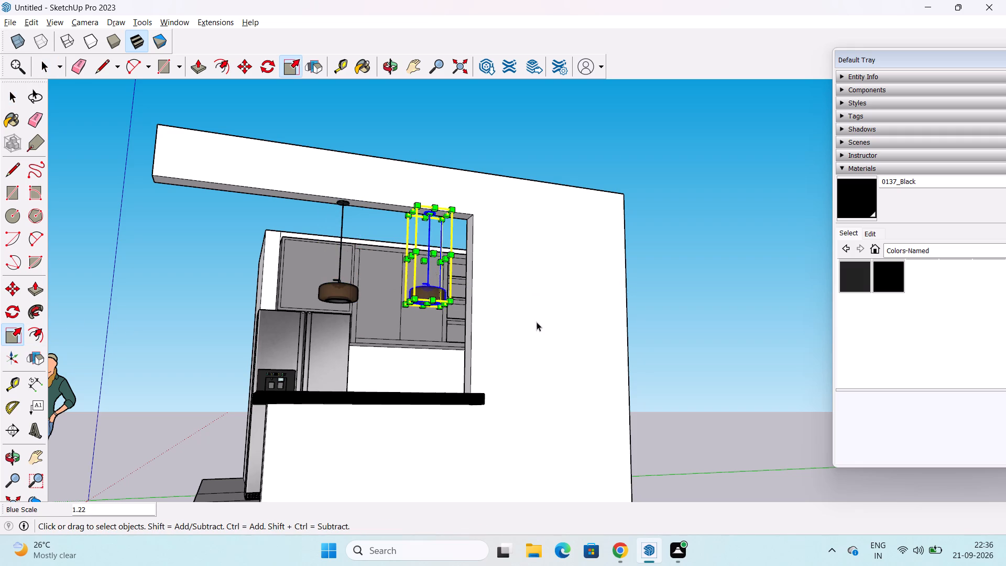
{"action": "key", "text": "space"}
{"action": "left_click", "coordinate": [718, 428]}
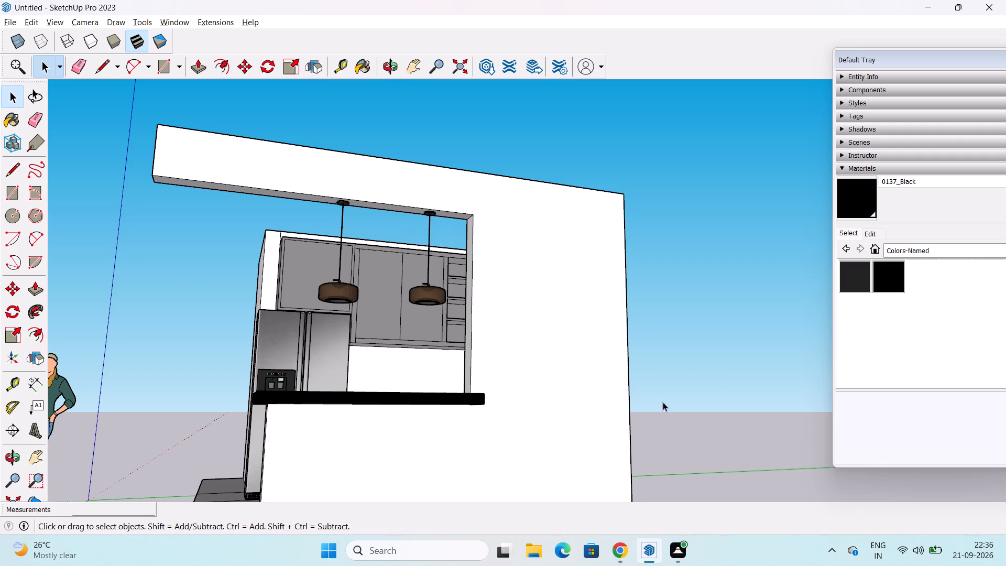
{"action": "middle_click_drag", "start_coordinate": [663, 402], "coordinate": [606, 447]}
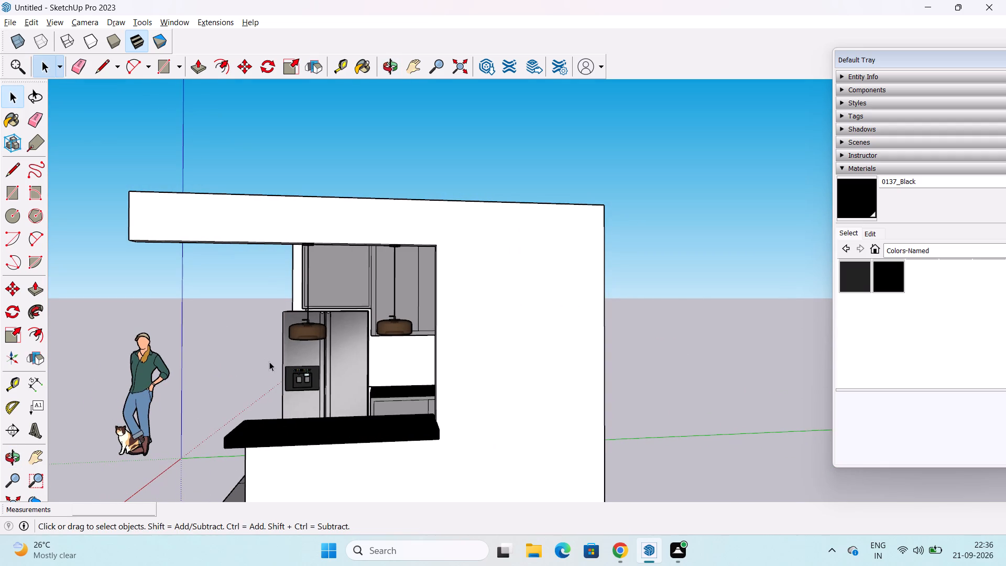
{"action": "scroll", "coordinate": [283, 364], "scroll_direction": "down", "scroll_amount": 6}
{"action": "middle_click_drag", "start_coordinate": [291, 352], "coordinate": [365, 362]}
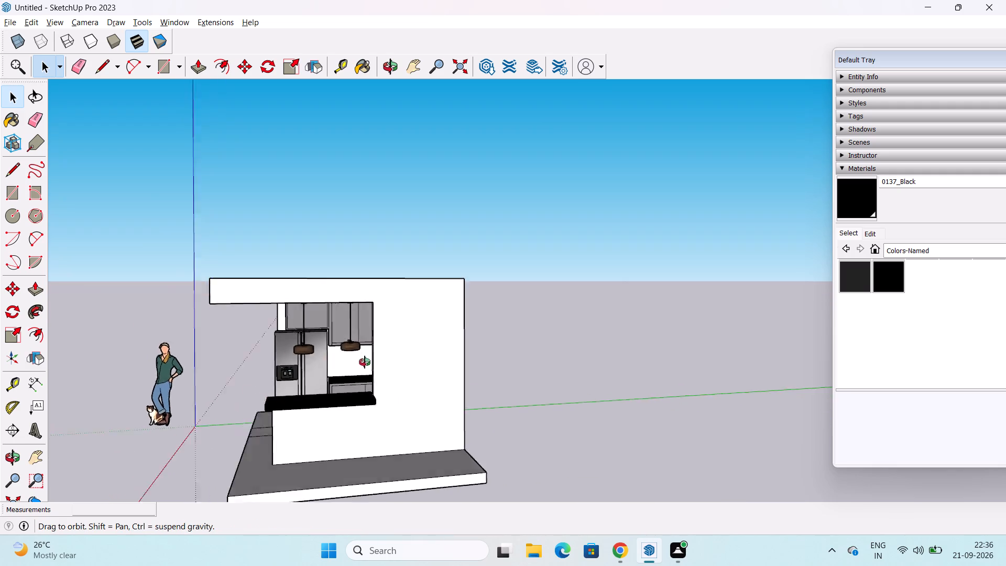
Inspect the kitchen and the two hung chandeliers from several angles, from eye level and from above.
{"action": "middle_click_drag", "start_coordinate": [365, 362], "coordinate": [516, 355]}
{"action": "scroll", "coordinate": [506, 351], "scroll_direction": "down", "scroll_amount": 2}
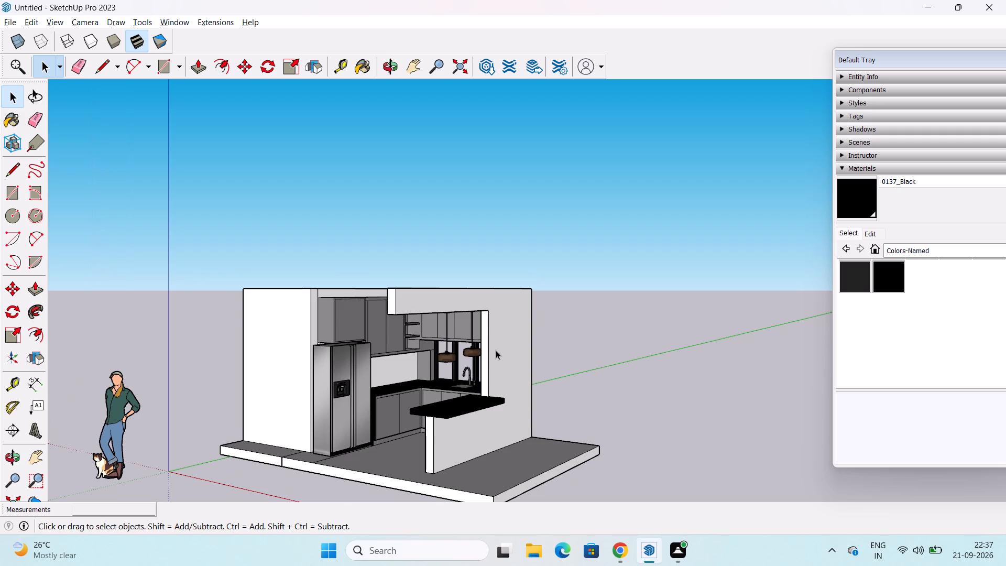
{"action": "scroll", "coordinate": [485, 323], "scroll_direction": "down", "scroll_amount": 1}
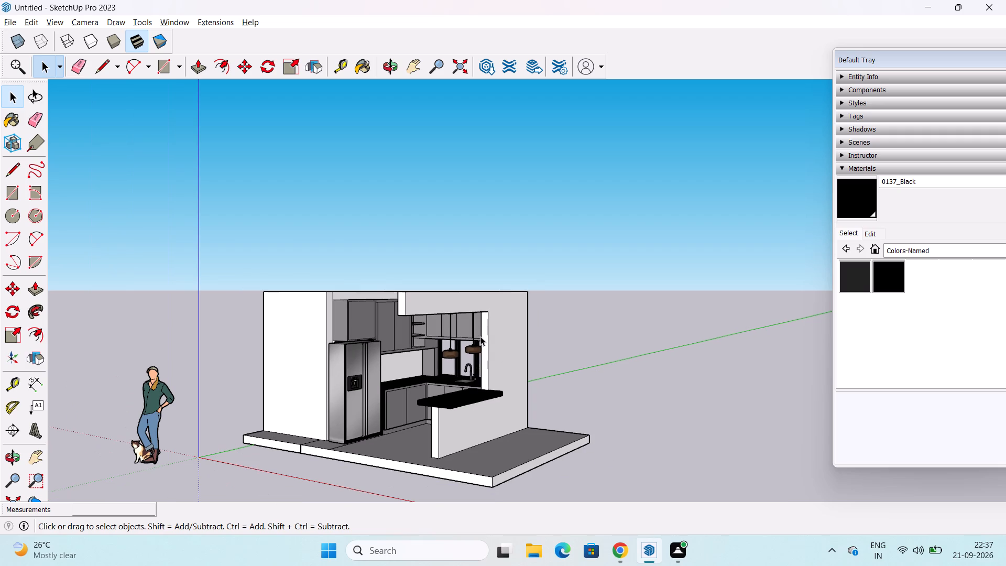
{"action": "middle_click_drag", "start_coordinate": [458, 349], "coordinate": [529, 393]}
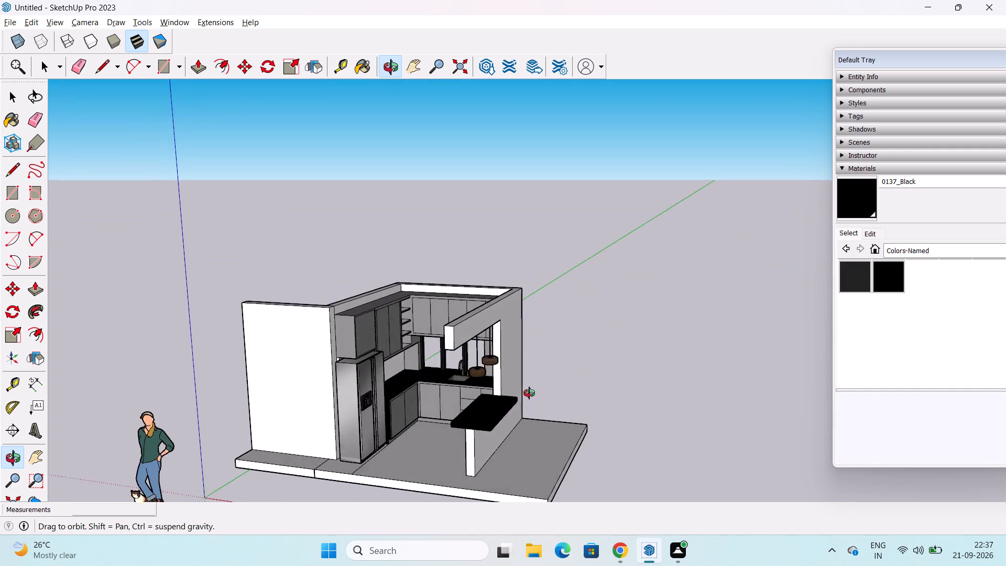
{"action": "middle_click_drag", "start_coordinate": [529, 393], "coordinate": [461, 412]}
{"action": "scroll", "coordinate": [458, 363], "scroll_direction": "up", "scroll_amount": 2}
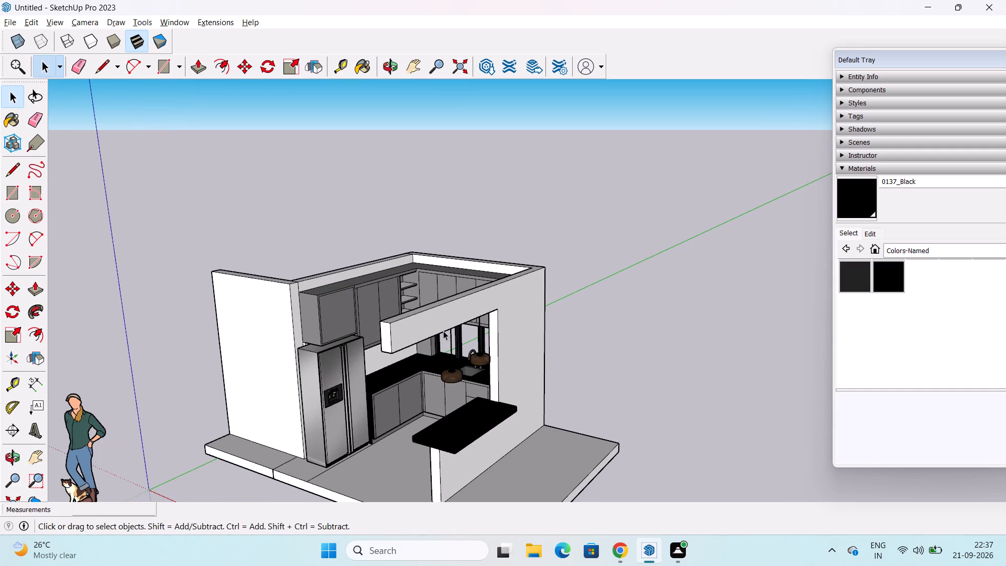
{"action": "middle_click_drag", "start_coordinate": [445, 323], "coordinate": [482, 333]}
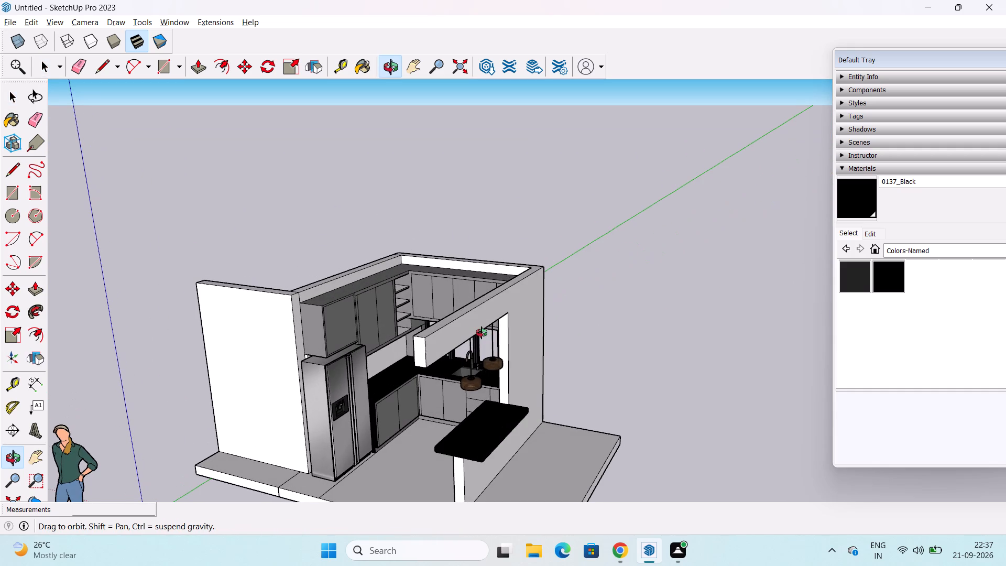
{"action": "middle_click_drag", "start_coordinate": [482, 333], "coordinate": [483, 360]}
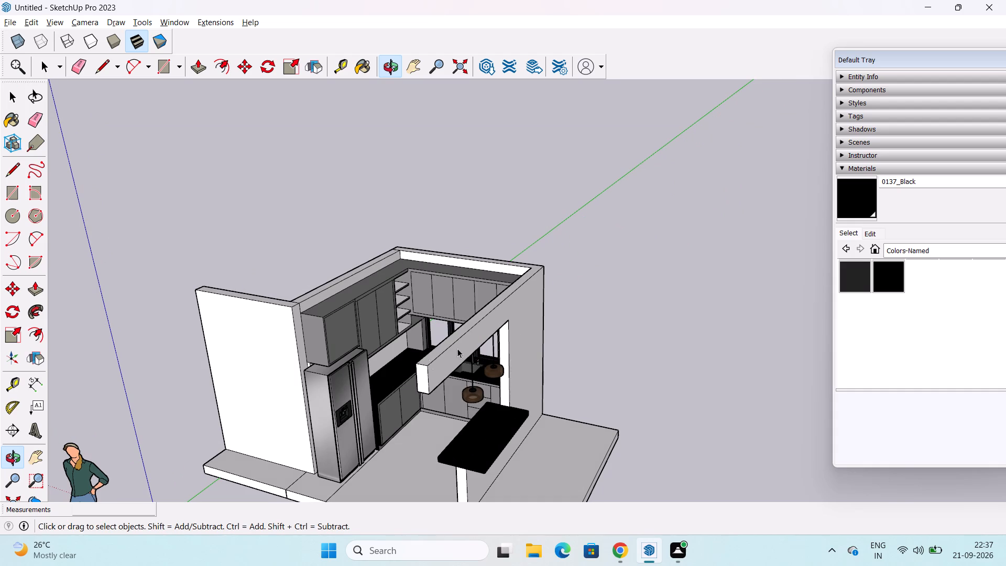
{"action": "scroll", "coordinate": [418, 375], "scroll_direction": "down", "scroll_amount": 2}
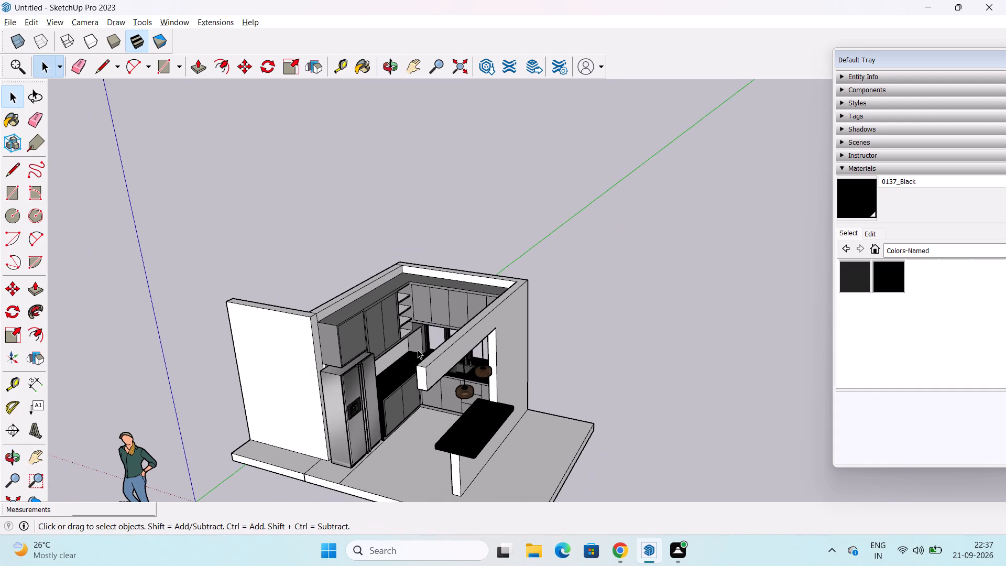
{"action": "middle_click_drag", "start_coordinate": [447, 401], "coordinate": [390, 363]}
{"action": "middle_click_drag", "start_coordinate": [390, 353], "coordinate": [421, 343]}
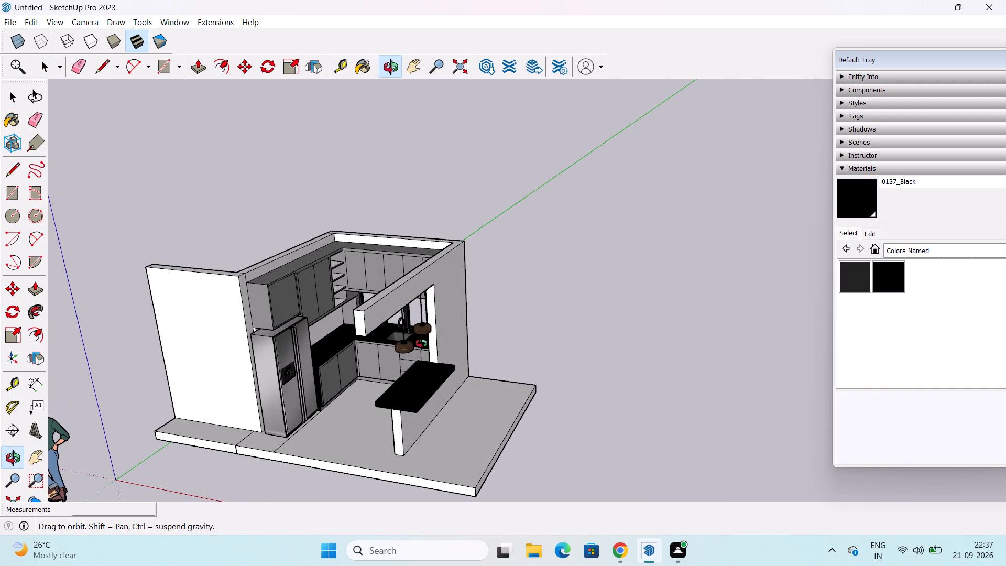
{"action": "middle_click_drag", "start_coordinate": [421, 343], "coordinate": [421, 343]}
Erase the leftover seam lines crossing the floor slab's top surface in front of the fridge.
{"action": "left_click", "coordinate": [76, 68]}
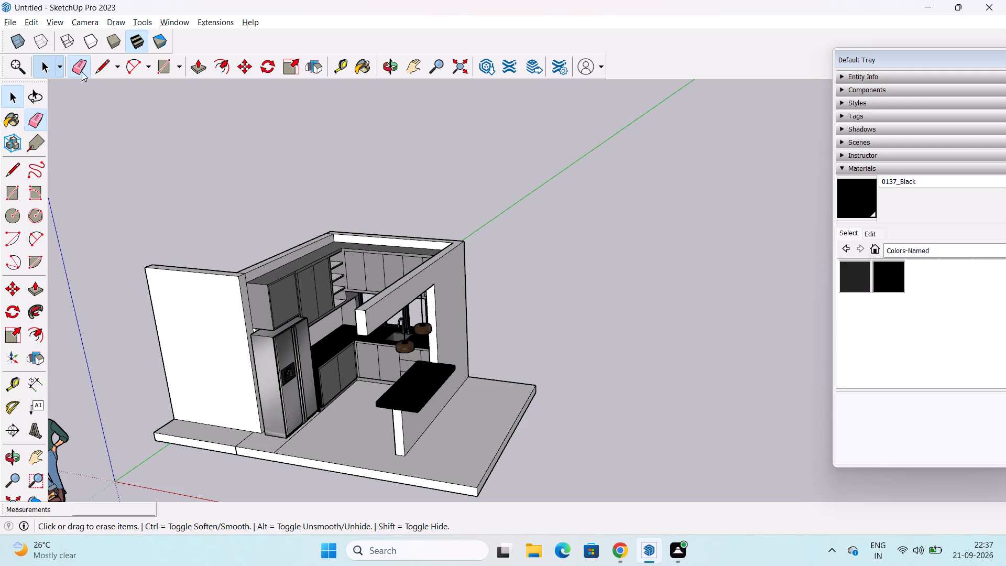
{"action": "scroll", "coordinate": [248, 462], "scroll_direction": "up", "scroll_amount": 2}
{"action": "left_click", "coordinate": [242, 438]}
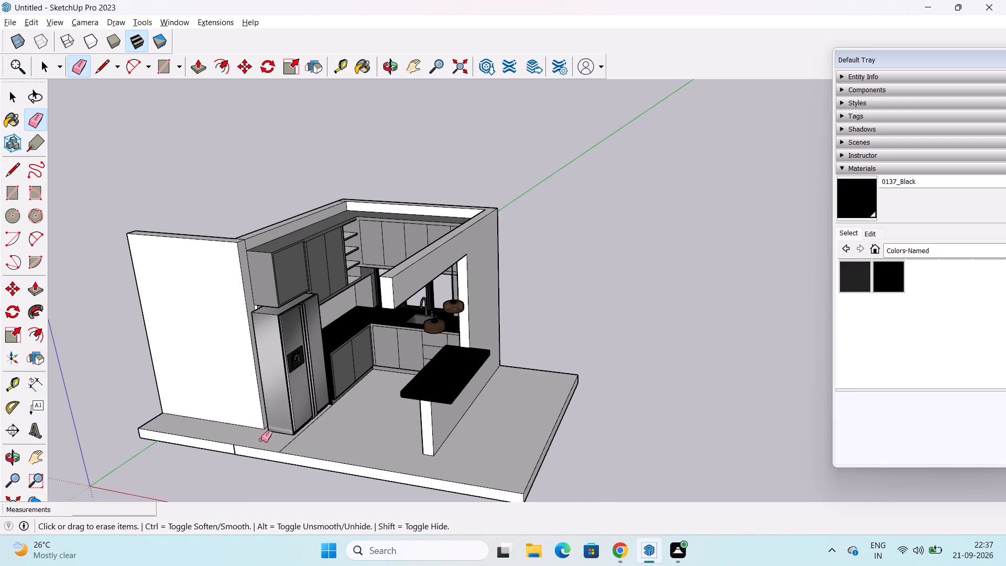
{"action": "left_click", "coordinate": [290, 443]}
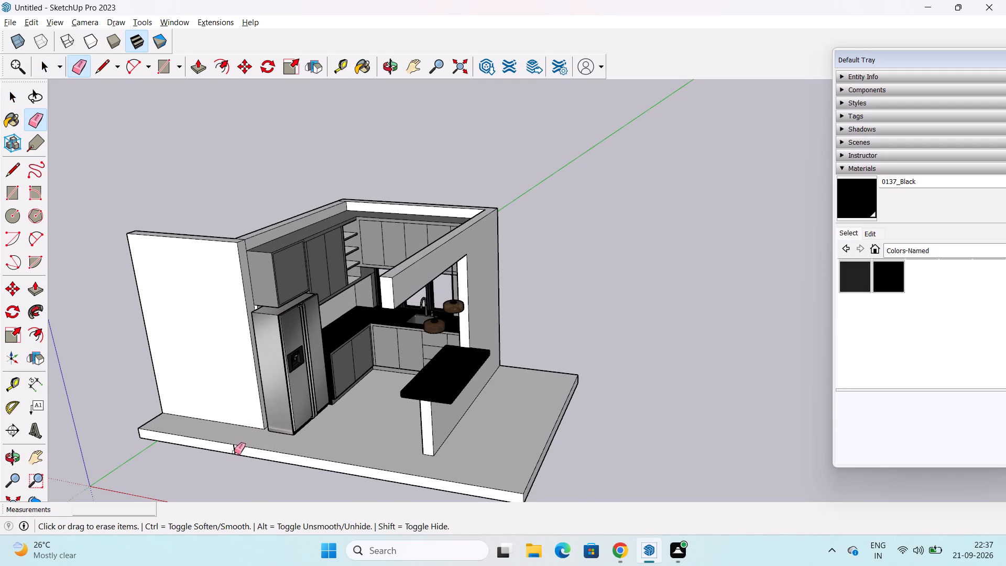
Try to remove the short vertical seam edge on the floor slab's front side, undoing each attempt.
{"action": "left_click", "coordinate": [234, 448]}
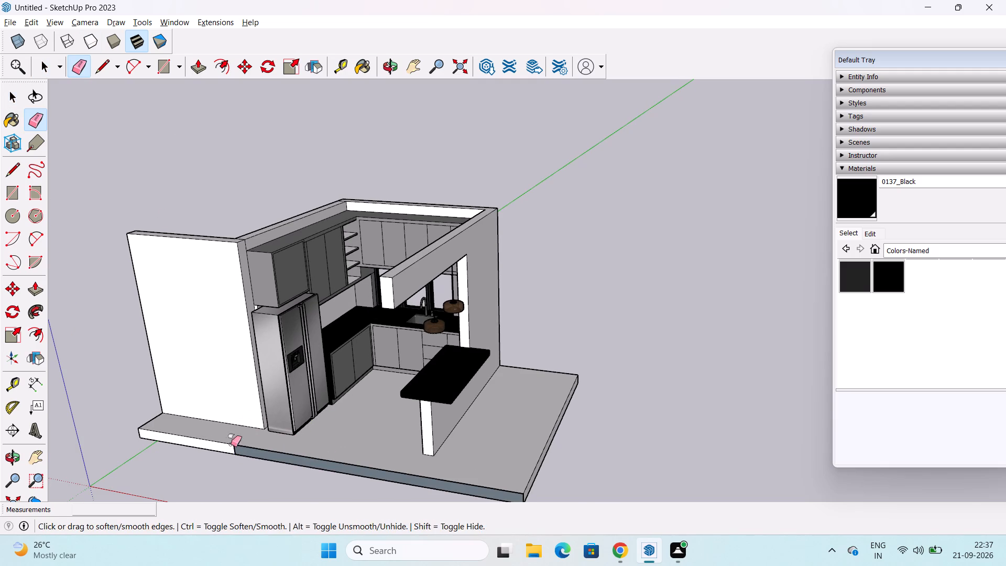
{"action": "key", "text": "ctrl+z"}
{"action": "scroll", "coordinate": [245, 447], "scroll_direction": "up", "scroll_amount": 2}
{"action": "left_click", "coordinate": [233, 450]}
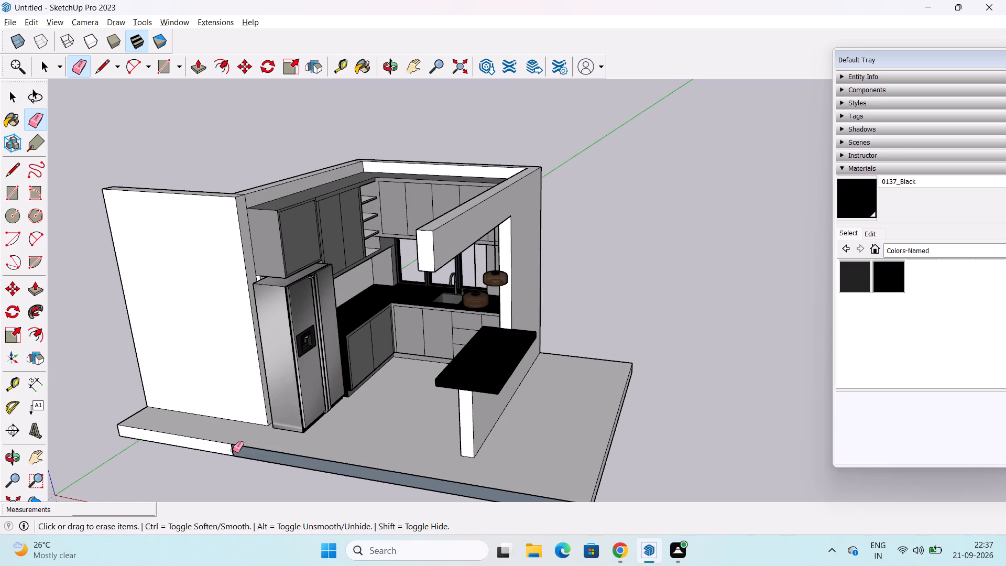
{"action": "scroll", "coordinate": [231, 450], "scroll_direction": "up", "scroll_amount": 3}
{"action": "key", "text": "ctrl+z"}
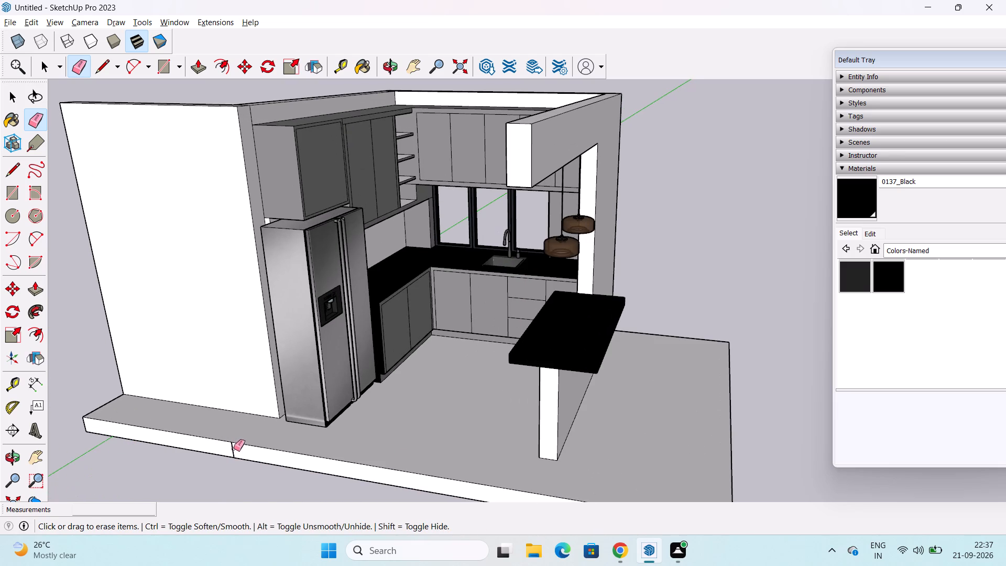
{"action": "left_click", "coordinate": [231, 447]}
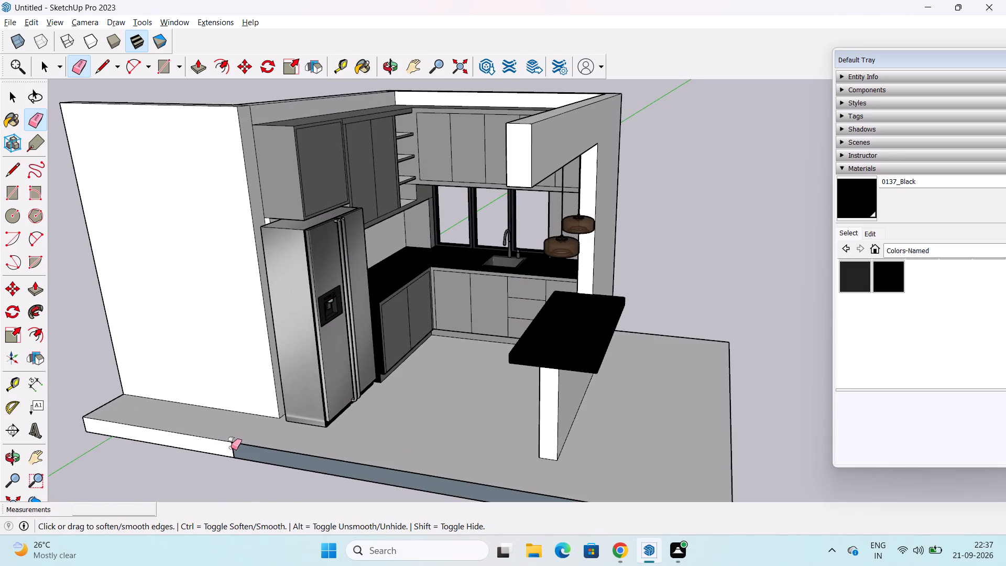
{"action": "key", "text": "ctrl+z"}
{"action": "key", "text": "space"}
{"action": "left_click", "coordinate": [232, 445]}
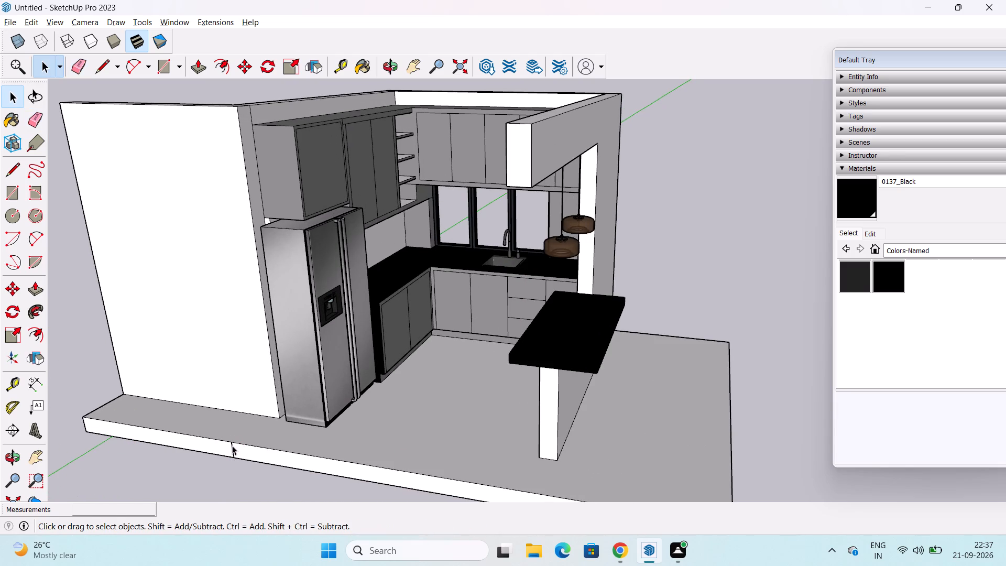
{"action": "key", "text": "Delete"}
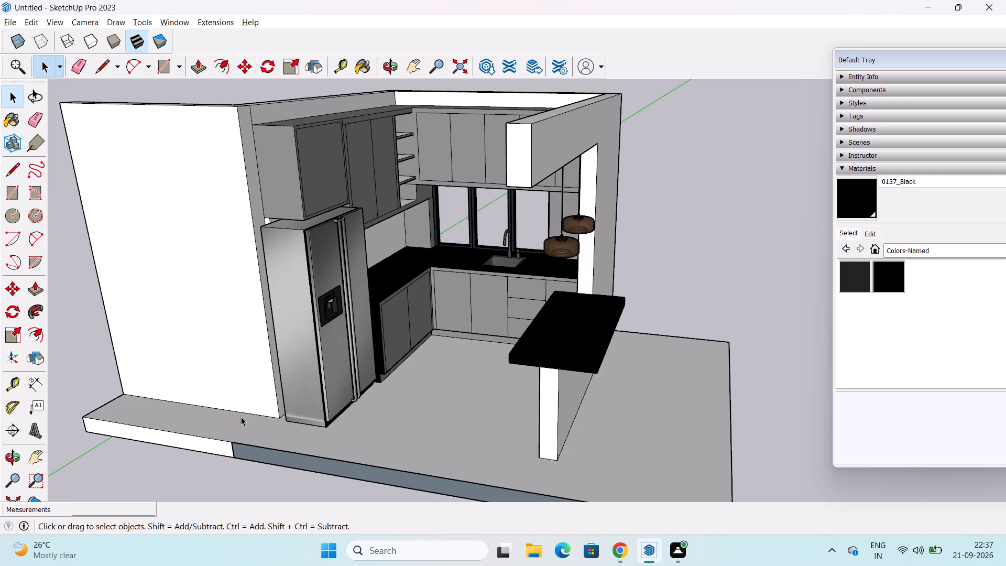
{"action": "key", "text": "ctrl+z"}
Examine the kitchen model's walls, floor slab and fridge side from several angles.
{"action": "scroll", "coordinate": [298, 402], "scroll_direction": "down", "scroll_amount": 5}
{"action": "middle_click_drag", "start_coordinate": [310, 386], "coordinate": [231, 388]}
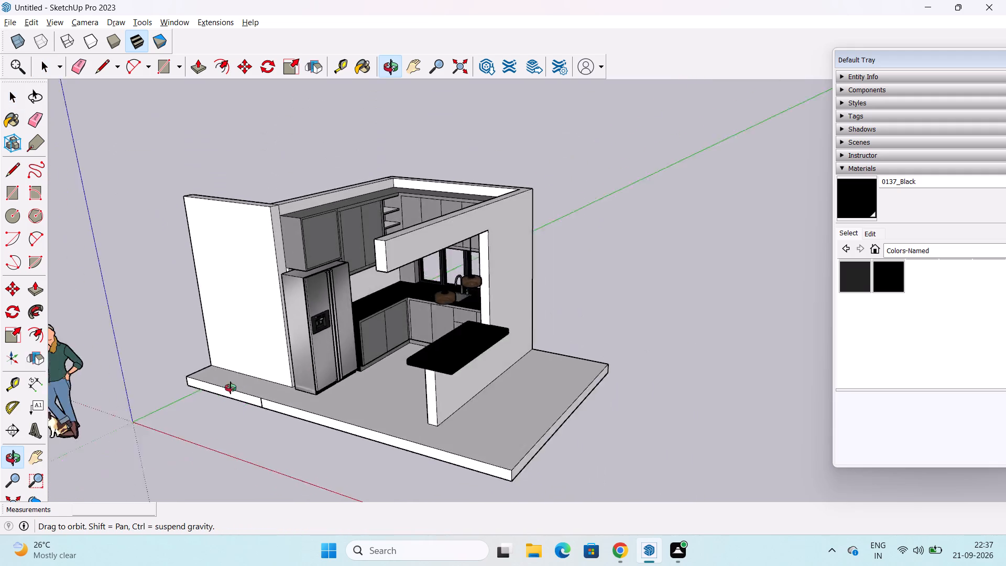
{"action": "middle_click_drag", "start_coordinate": [231, 388], "coordinate": [431, 408]}
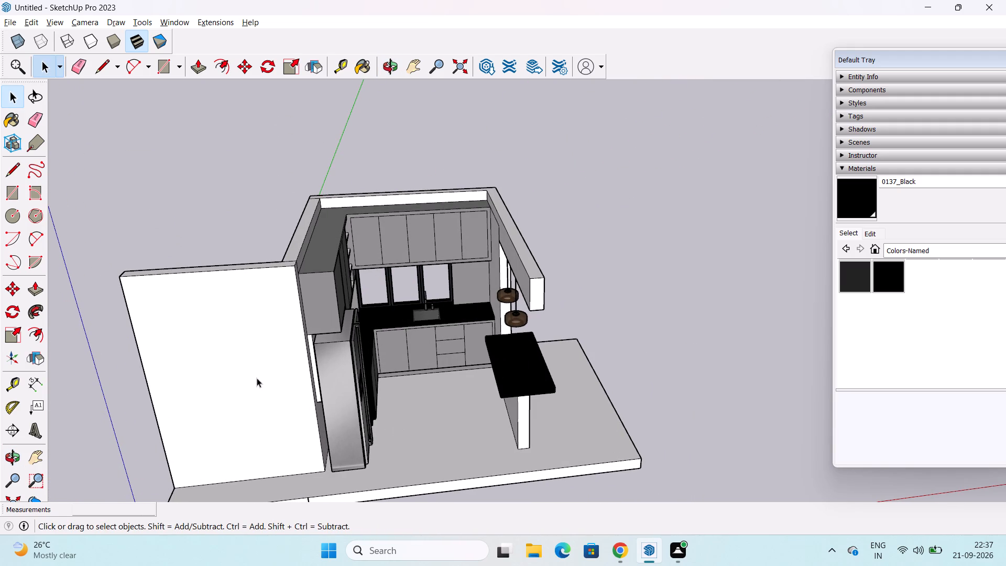
{"action": "scroll", "coordinate": [264, 371], "scroll_direction": "down", "scroll_amount": 1}
{"action": "middle_click_drag", "start_coordinate": [264, 371], "coordinate": [208, 378]}
{"action": "scroll", "coordinate": [332, 371], "scroll_direction": "down", "scroll_amount": 1}
{"action": "middle_click_drag", "start_coordinate": [316, 386], "coordinate": [272, 394]}
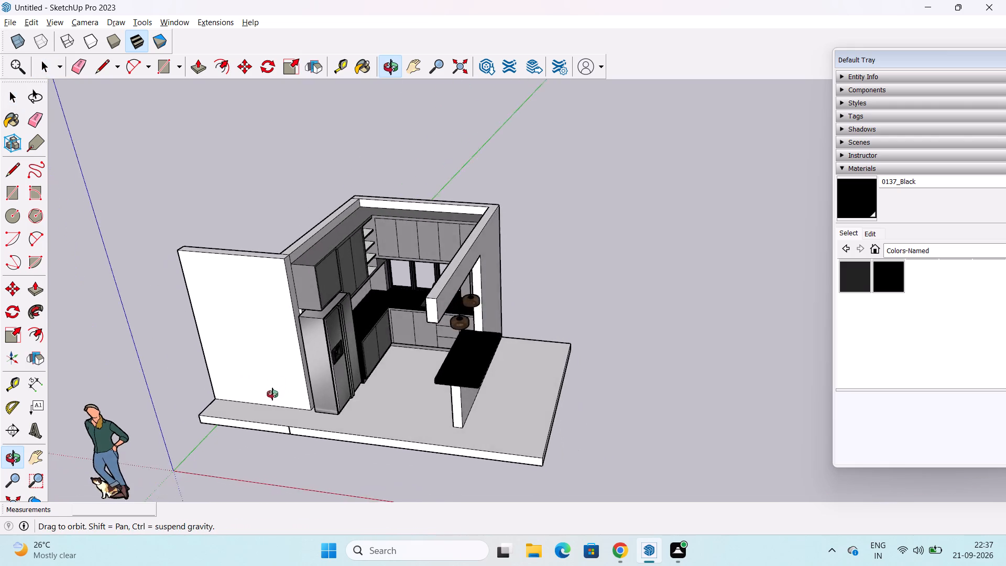
{"action": "middle_click_drag", "start_coordinate": [272, 394], "coordinate": [256, 319]}
{"action": "scroll", "coordinate": [345, 322], "scroll_direction": "up", "scroll_amount": 1}
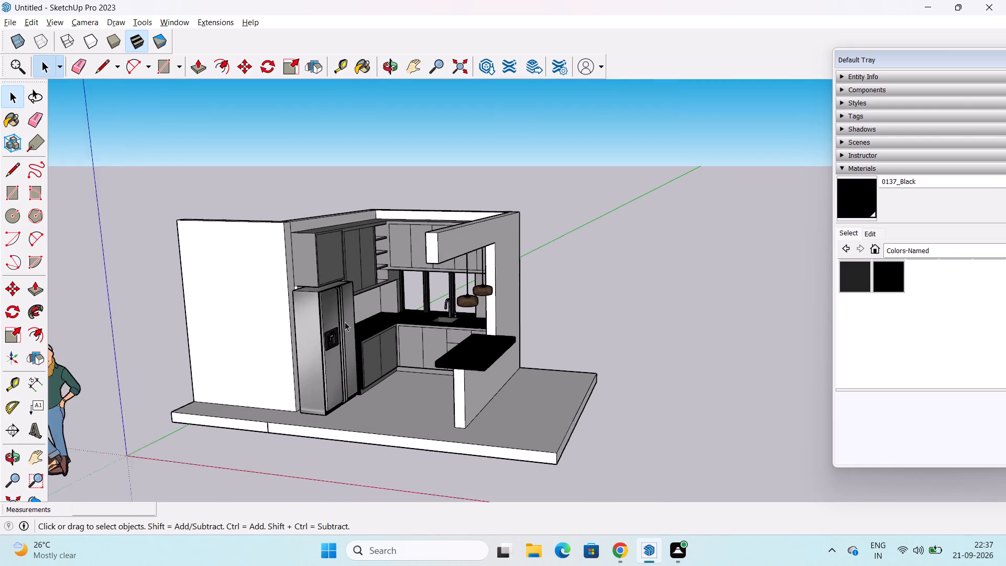
{"action": "scroll", "coordinate": [345, 322], "scroll_direction": "up", "scroll_amount": 2}
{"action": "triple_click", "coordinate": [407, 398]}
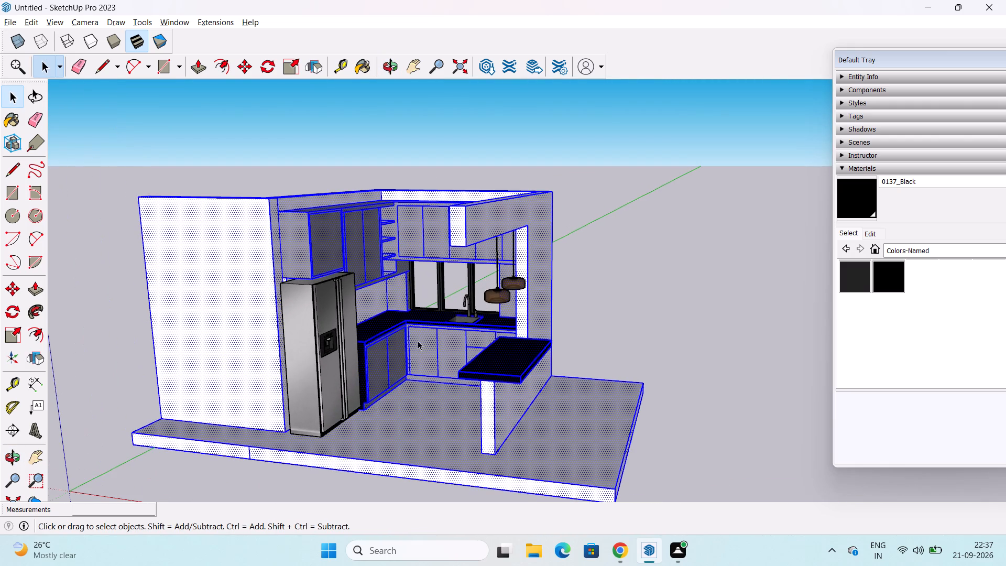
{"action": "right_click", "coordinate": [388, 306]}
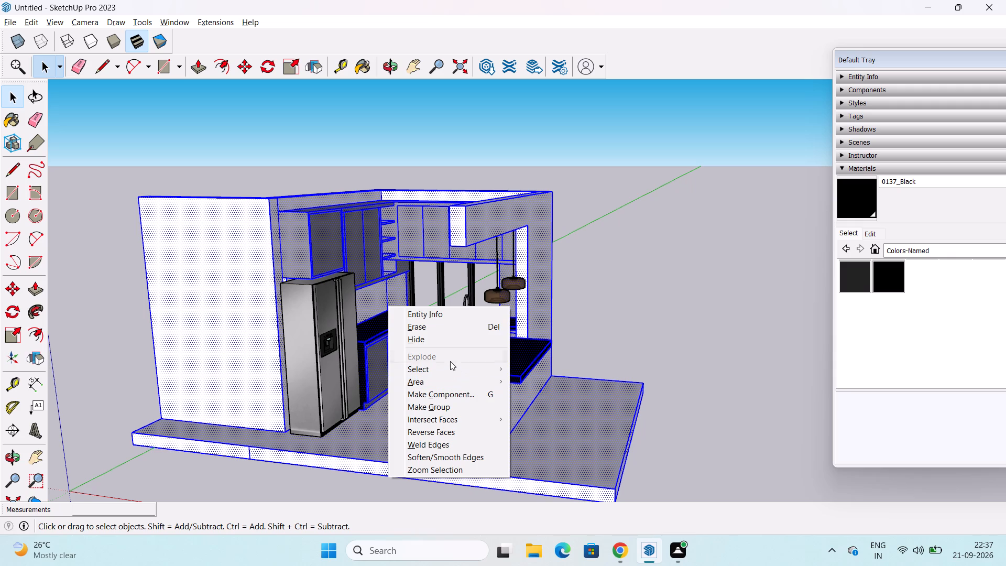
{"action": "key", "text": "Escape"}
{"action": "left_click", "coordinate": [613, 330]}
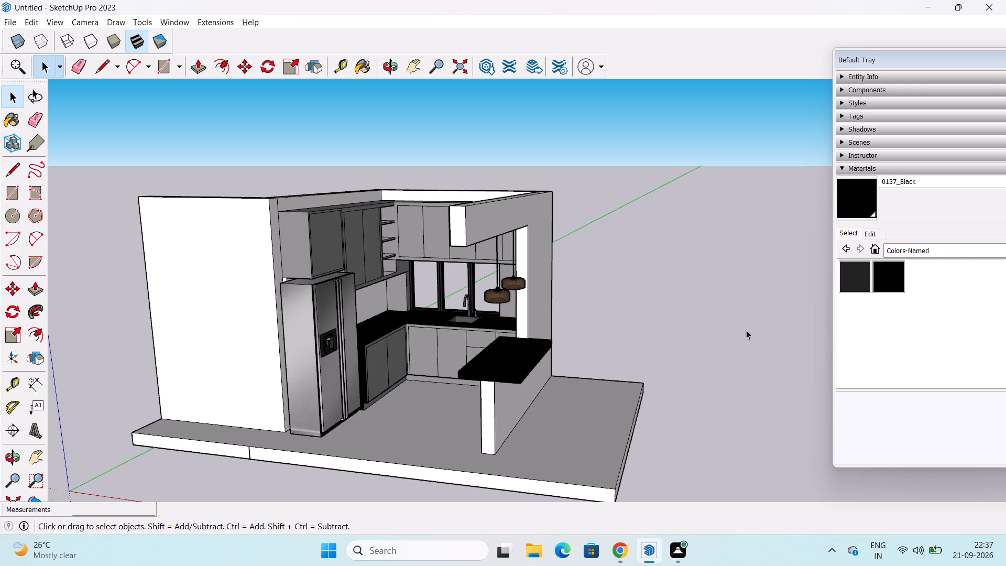
Paint the floor, the wall above the back counter and the outer face of the beam wall with 0128_White.
{"action": "scroll", "coordinate": [916, 273], "scroll_direction": "up", "scroll_amount": 4}
{"action": "scroll", "coordinate": [906, 308], "scroll_direction": "down", "scroll_amount": 2}
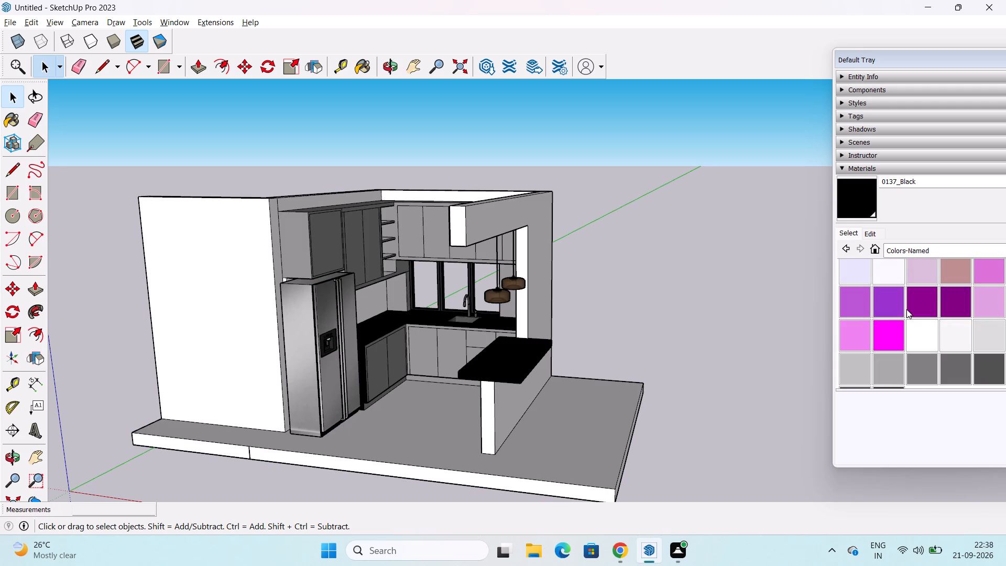
{"action": "left_click", "coordinate": [922, 334]}
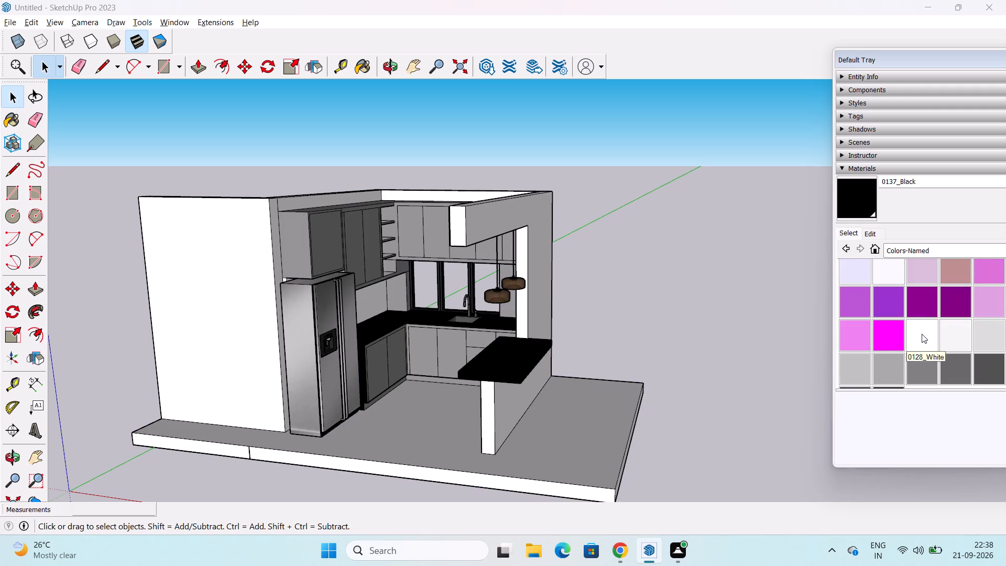
{"action": "middle_click_drag", "start_coordinate": [420, 394], "coordinate": [473, 442]}
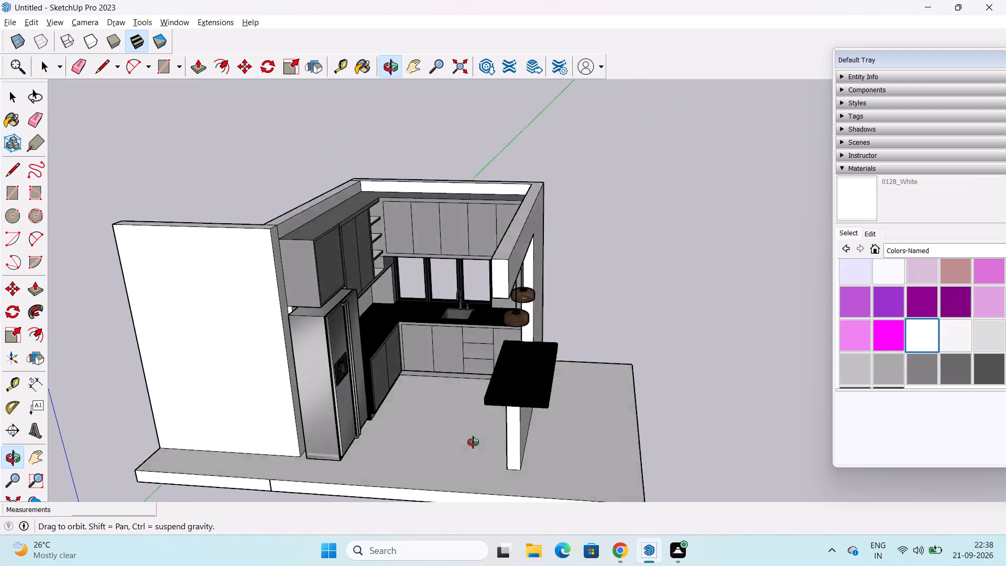
{"action": "middle_click_drag", "start_coordinate": [473, 442], "coordinate": [501, 447]}
{"action": "left_click", "coordinate": [479, 433]}
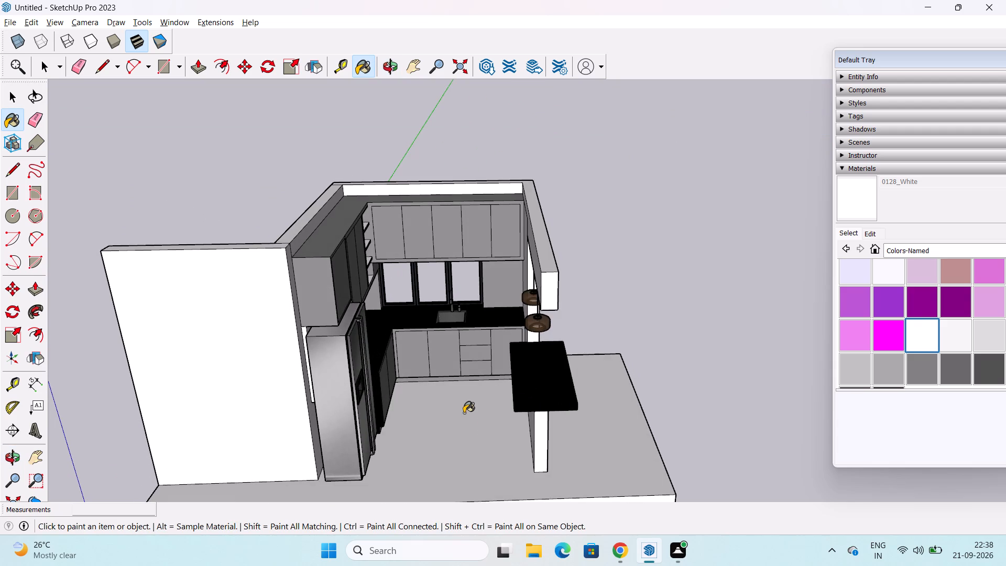
{"action": "scroll", "coordinate": [464, 412], "scroll_direction": "up", "scroll_amount": 3}
{"action": "middle_click_drag", "start_coordinate": [464, 412], "coordinate": [269, 402]}
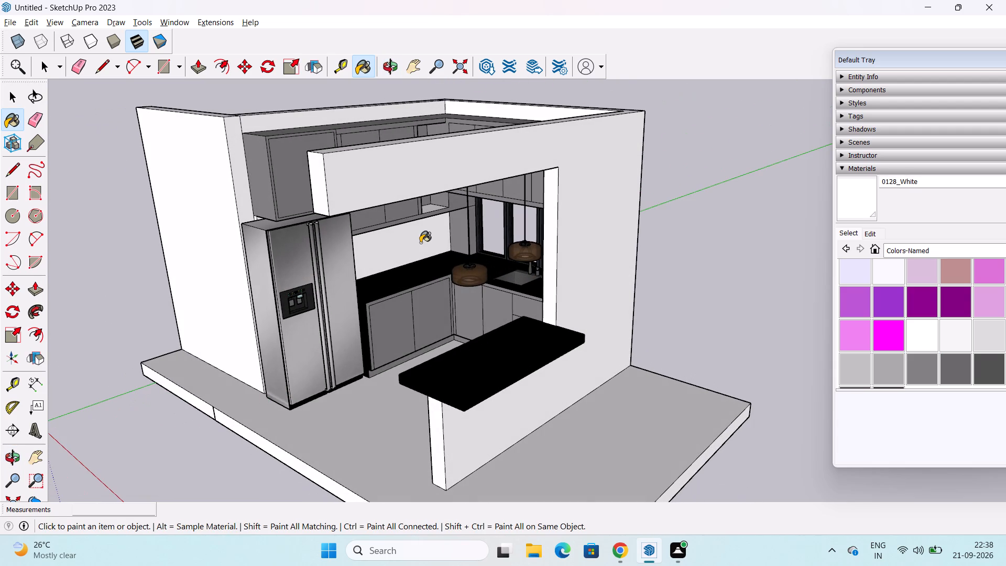
{"action": "left_click", "coordinate": [421, 236]}
{"action": "left_click", "coordinate": [561, 140]}
{"action": "middle_click_drag", "start_coordinate": [627, 179], "coordinate": [665, 192]}
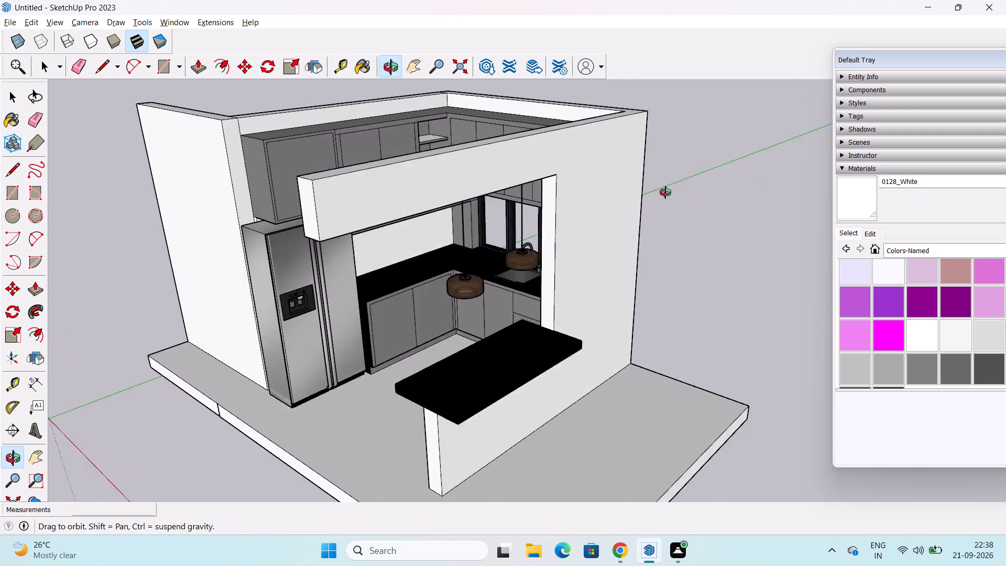
{"action": "middle_click_drag", "start_coordinate": [665, 192], "coordinate": [666, 192]}
{"action": "left_click", "coordinate": [640, 410]}
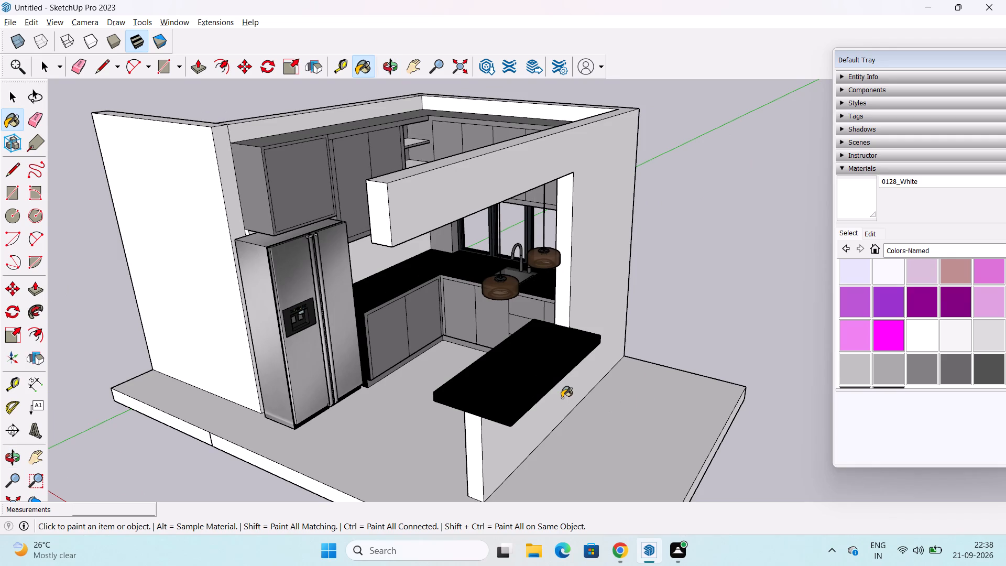
Group all connected geometry of the kitchen structure: walls, beam, floor slab, cabinets and countertops.
{"action": "key", "text": "space"}
{"action": "triple_click", "coordinate": [384, 301]}
{"action": "right_click", "coordinate": [384, 301]}
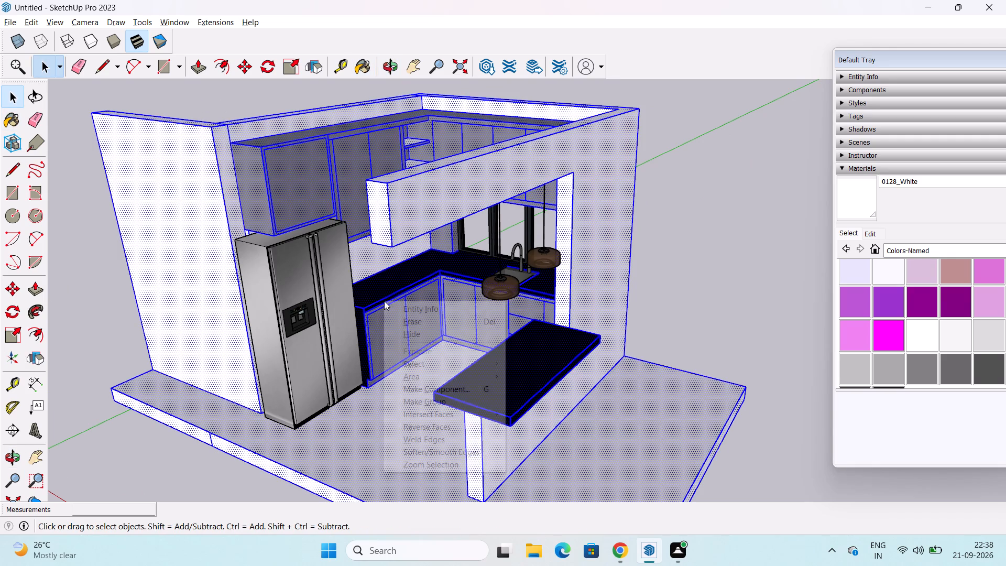
{"action": "left_click", "coordinate": [455, 402]}
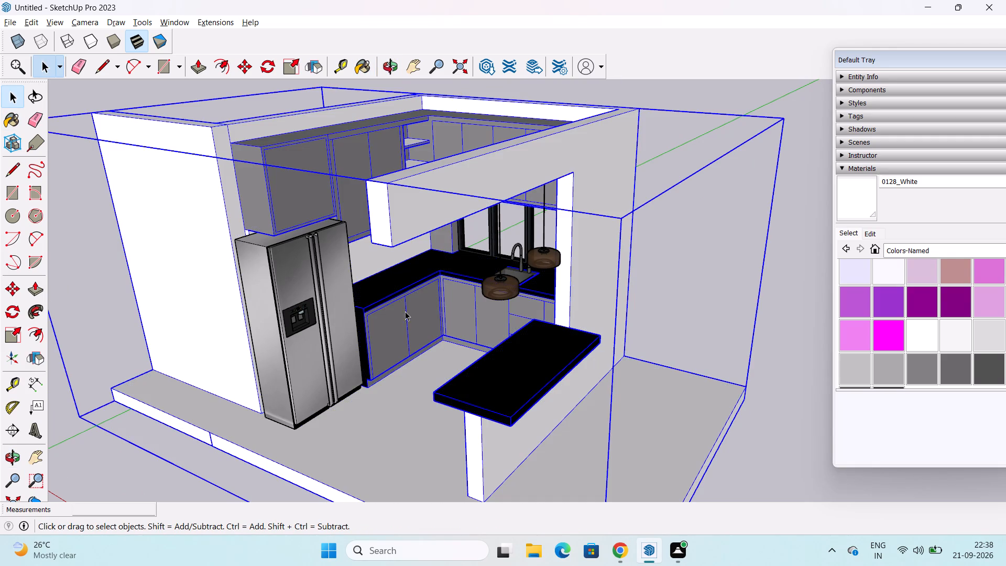
{"action": "scroll", "coordinate": [389, 278], "scroll_direction": "down", "scroll_amount": 3}
{"action": "left_click", "coordinate": [697, 442]}
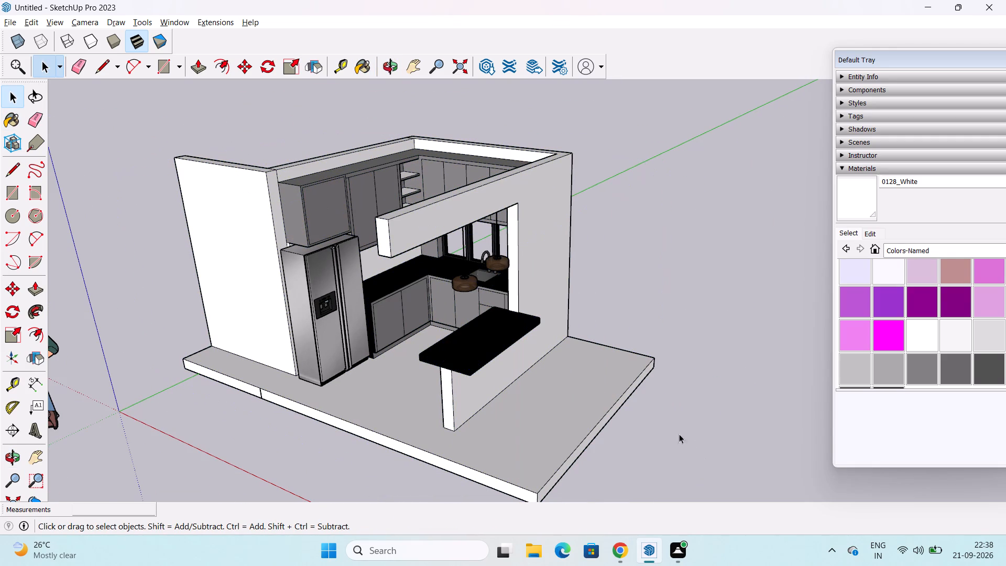
Draw two adjoining roof rectangles on the wall tops: 12' 2 1/16" by 9' over the kitchen and 9' by 5' 2 7/8" beside it.
{"action": "left_click", "coordinate": [7, 195]}
{"action": "middle_click_drag", "start_coordinate": [79, 197], "coordinate": [299, 279]}
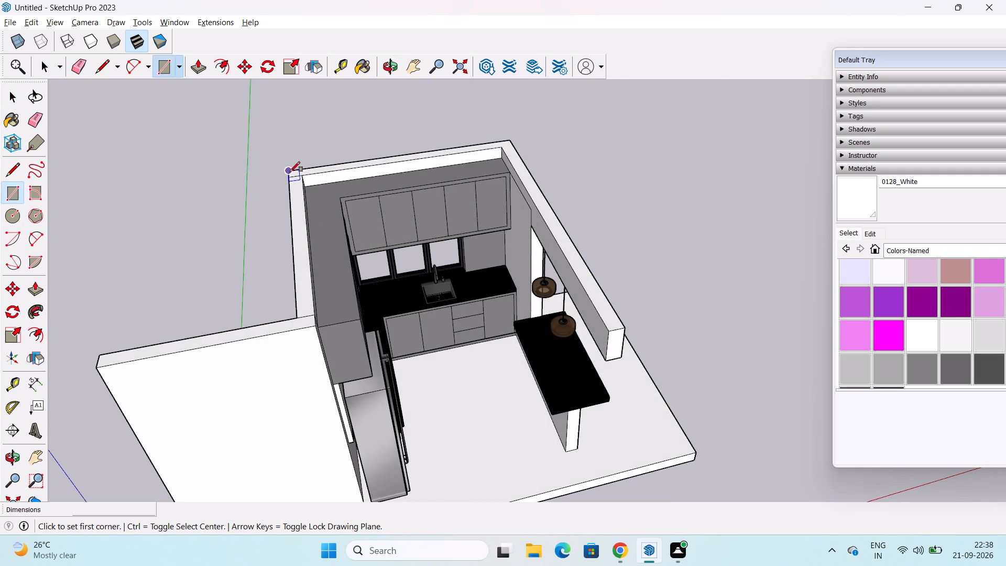
{"action": "left_click", "coordinate": [290, 170]}
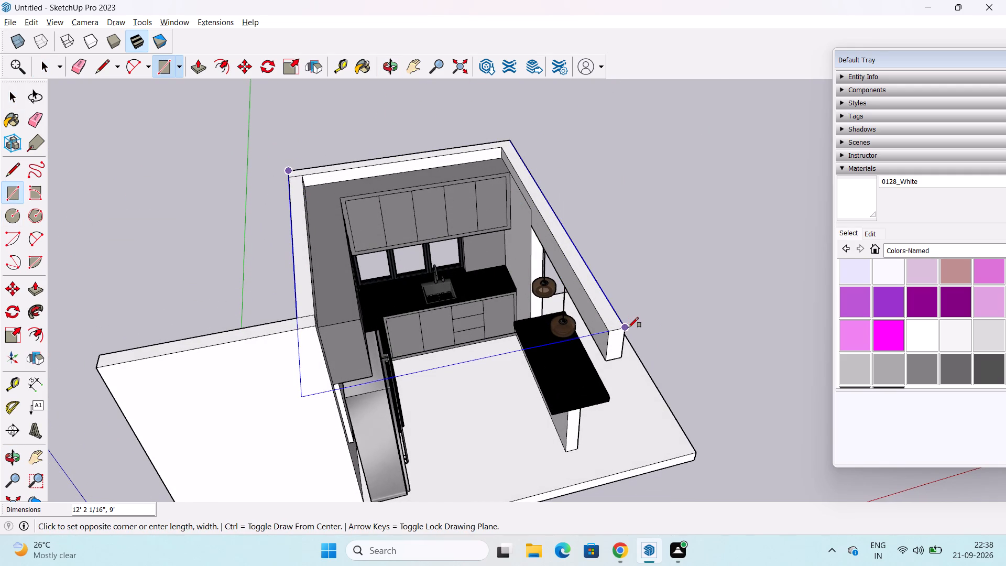
{"action": "left_click", "coordinate": [628, 328]}
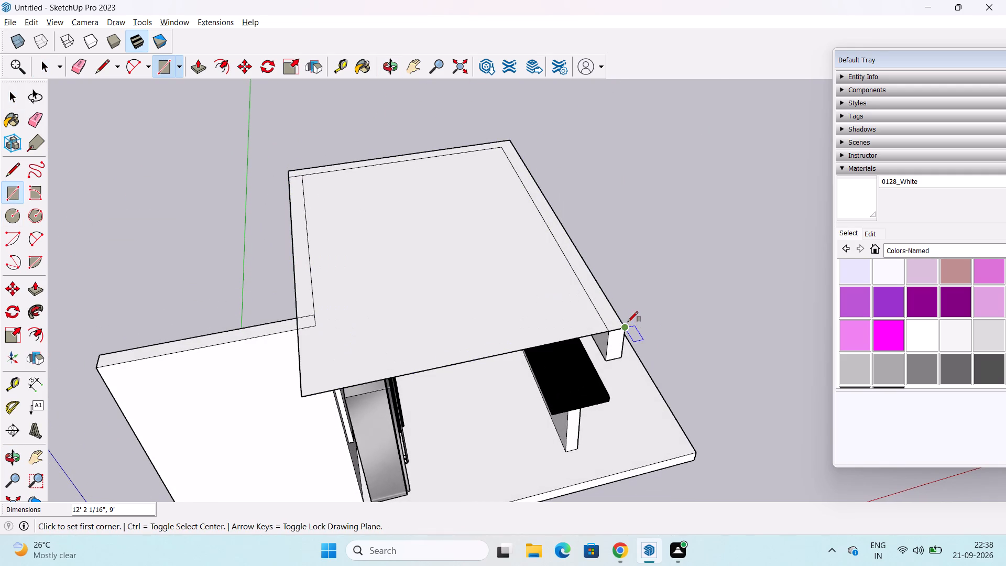
{"action": "left_click", "coordinate": [101, 353]}
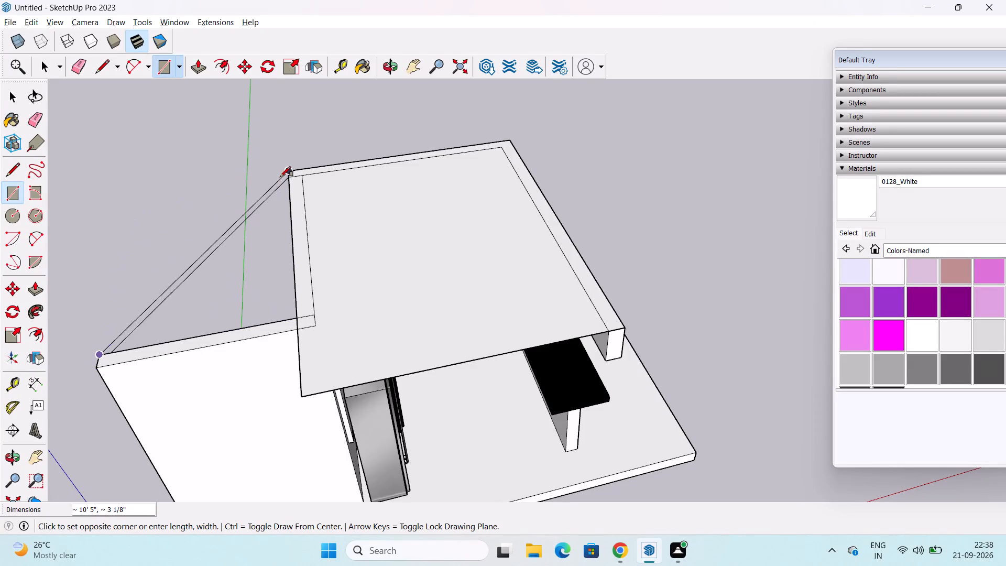
{"action": "left_click", "coordinate": [290, 175]}
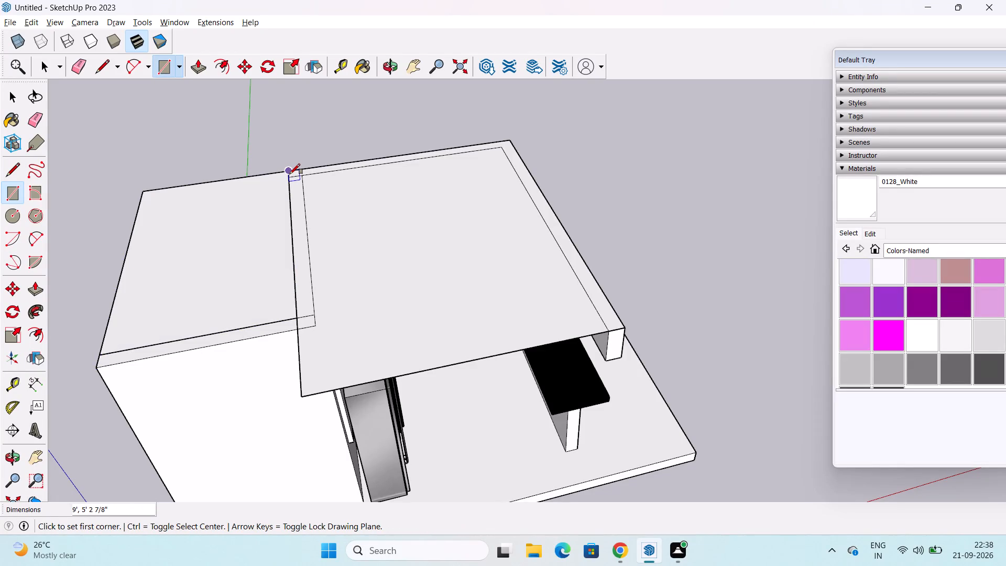
{"action": "key", "text": "space"}
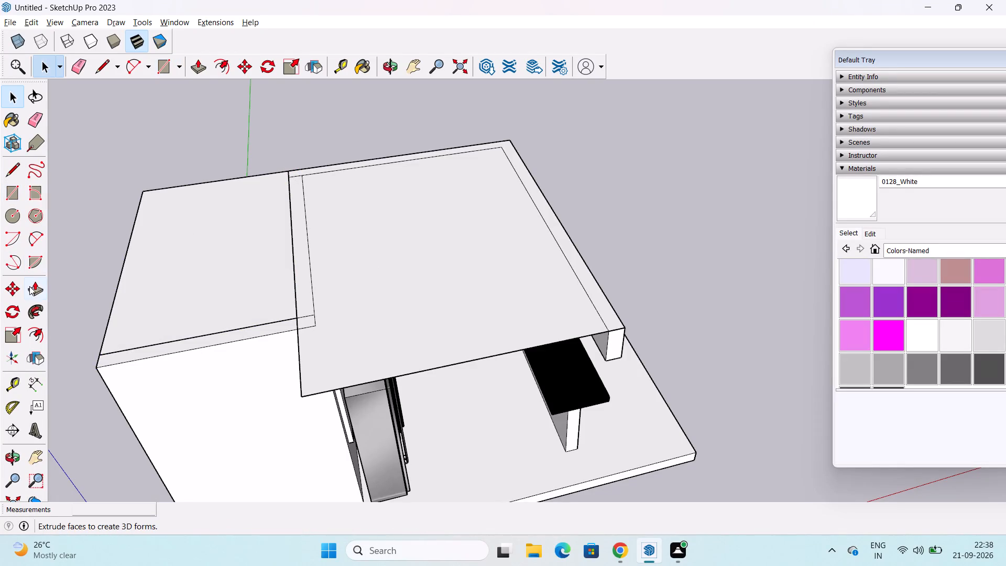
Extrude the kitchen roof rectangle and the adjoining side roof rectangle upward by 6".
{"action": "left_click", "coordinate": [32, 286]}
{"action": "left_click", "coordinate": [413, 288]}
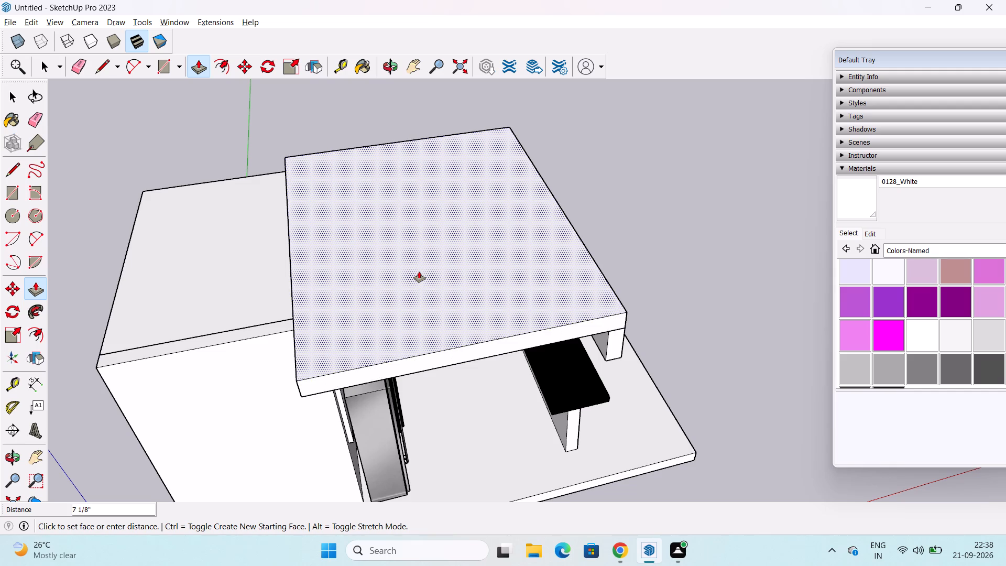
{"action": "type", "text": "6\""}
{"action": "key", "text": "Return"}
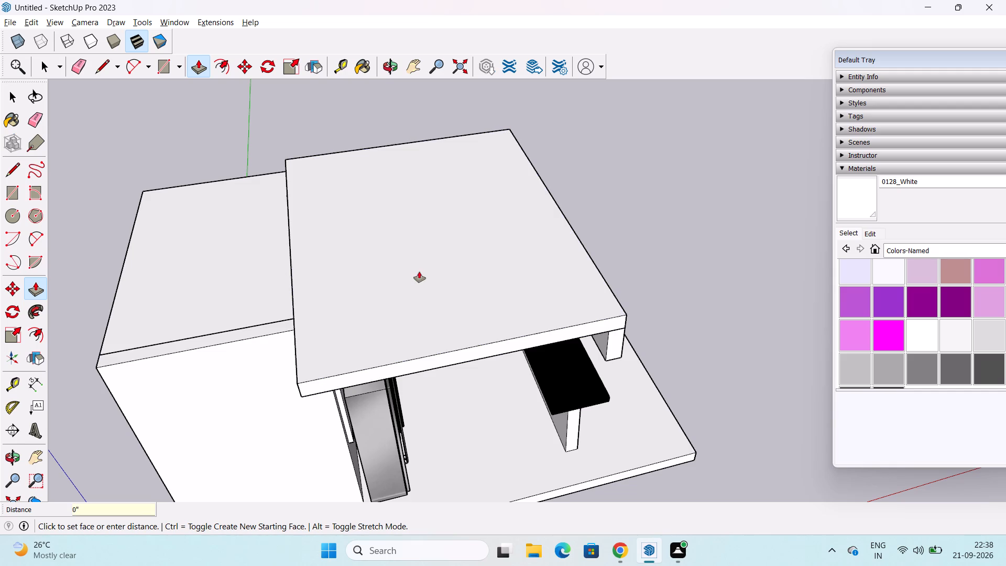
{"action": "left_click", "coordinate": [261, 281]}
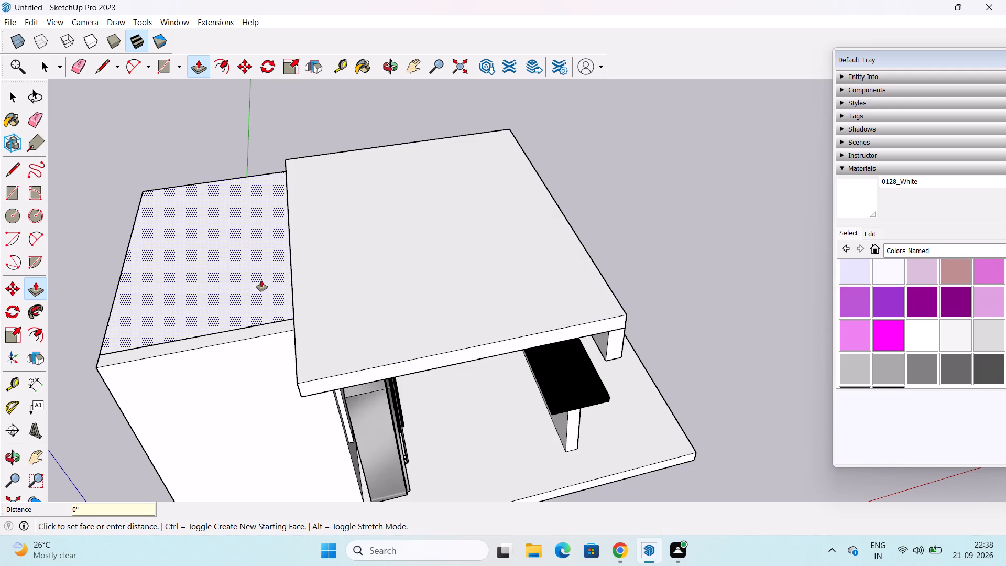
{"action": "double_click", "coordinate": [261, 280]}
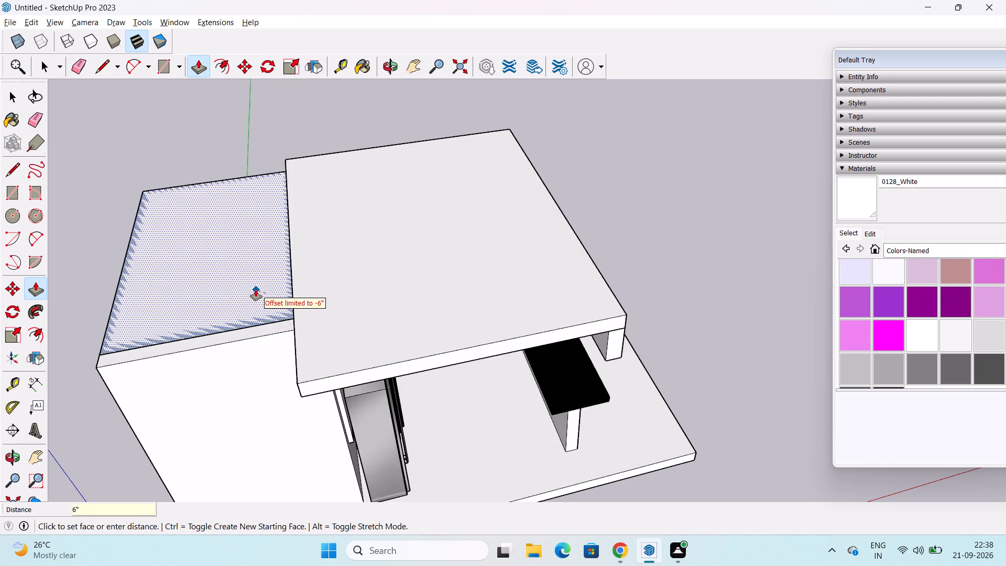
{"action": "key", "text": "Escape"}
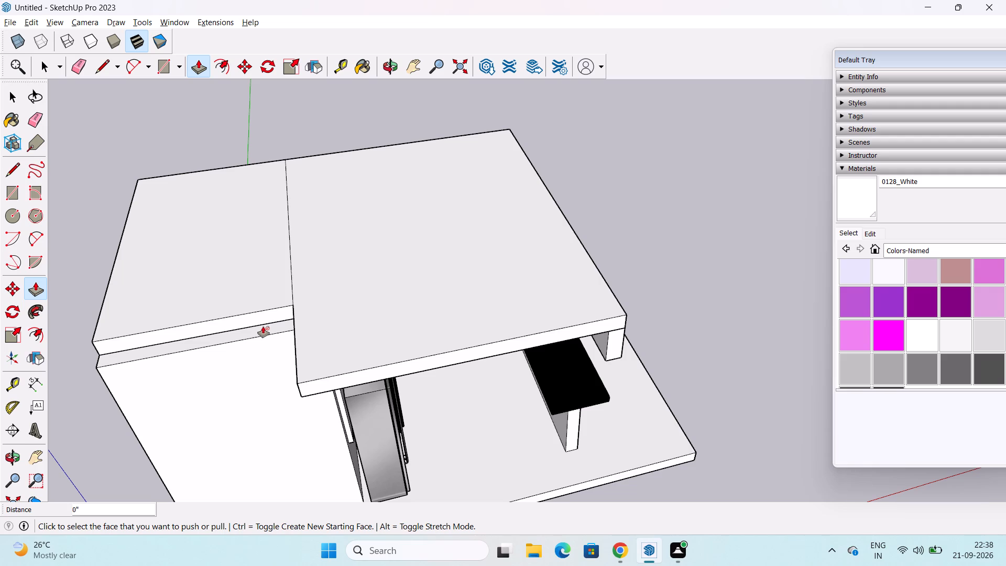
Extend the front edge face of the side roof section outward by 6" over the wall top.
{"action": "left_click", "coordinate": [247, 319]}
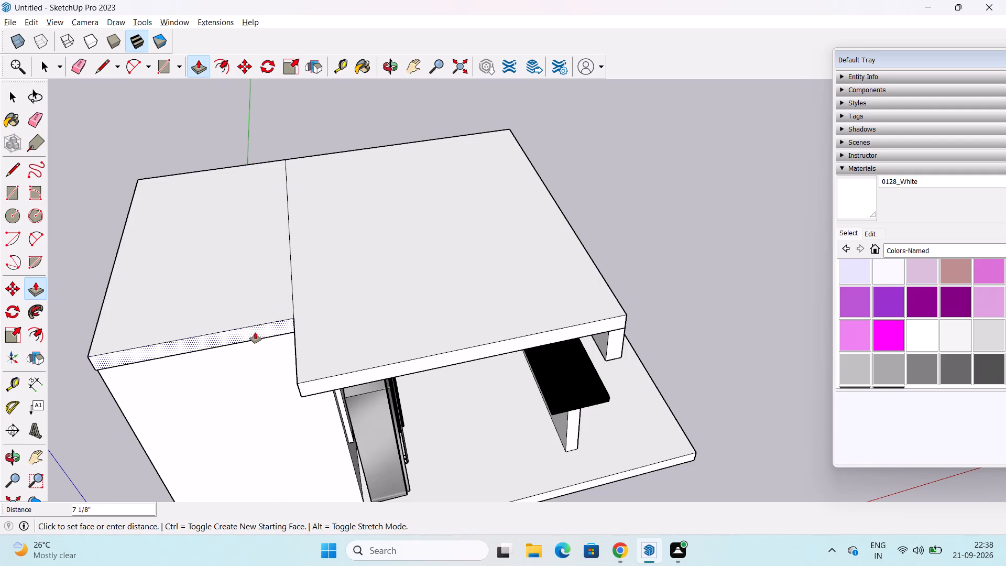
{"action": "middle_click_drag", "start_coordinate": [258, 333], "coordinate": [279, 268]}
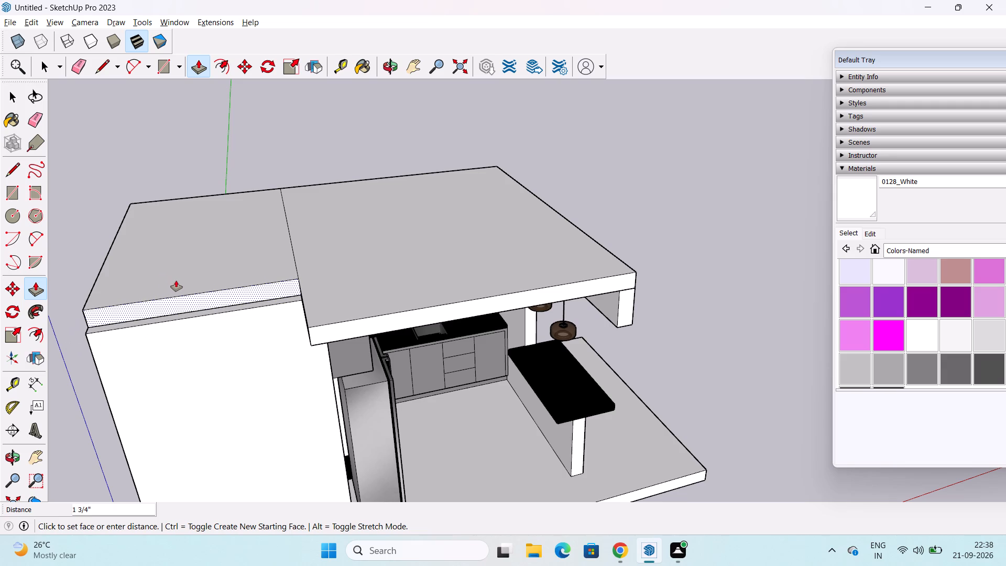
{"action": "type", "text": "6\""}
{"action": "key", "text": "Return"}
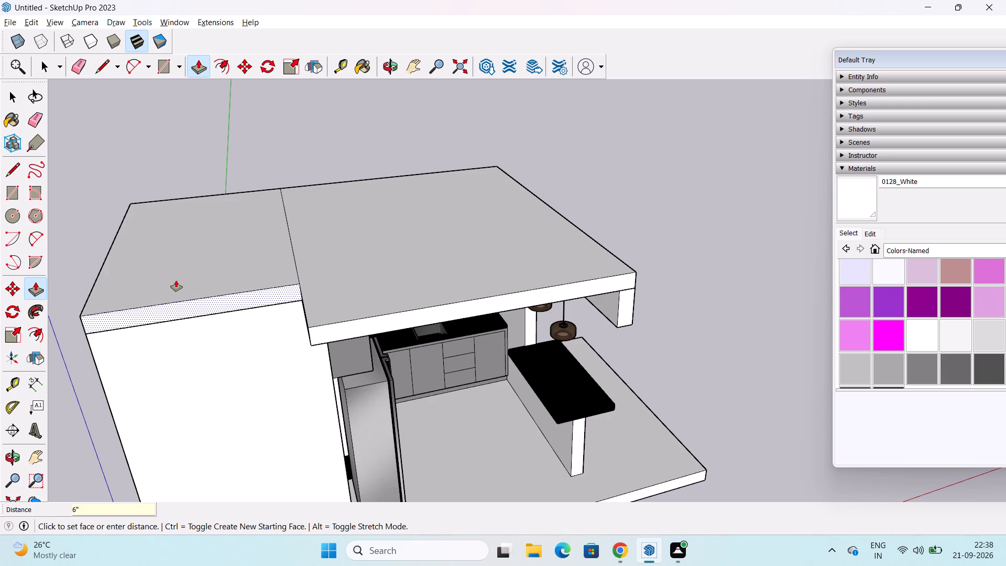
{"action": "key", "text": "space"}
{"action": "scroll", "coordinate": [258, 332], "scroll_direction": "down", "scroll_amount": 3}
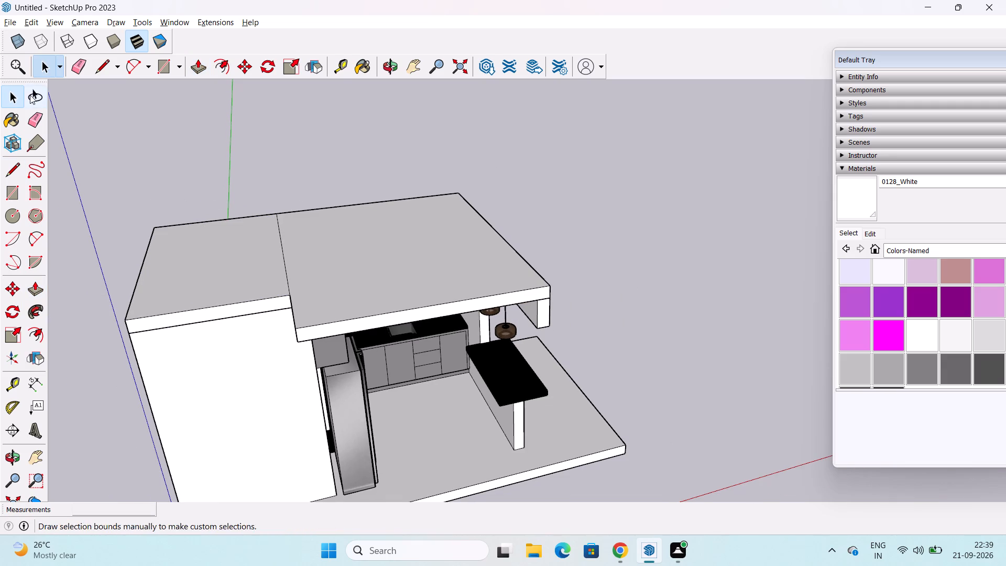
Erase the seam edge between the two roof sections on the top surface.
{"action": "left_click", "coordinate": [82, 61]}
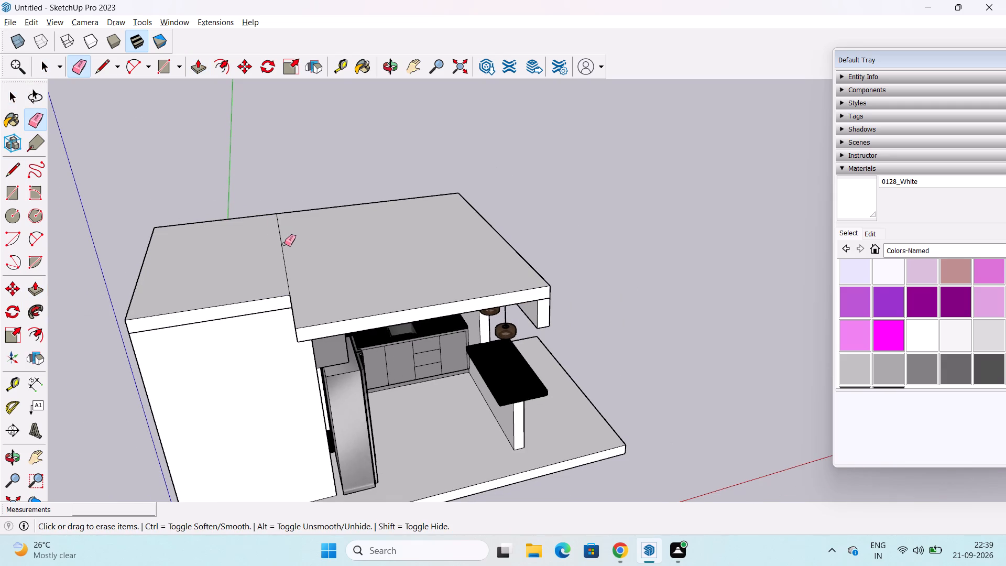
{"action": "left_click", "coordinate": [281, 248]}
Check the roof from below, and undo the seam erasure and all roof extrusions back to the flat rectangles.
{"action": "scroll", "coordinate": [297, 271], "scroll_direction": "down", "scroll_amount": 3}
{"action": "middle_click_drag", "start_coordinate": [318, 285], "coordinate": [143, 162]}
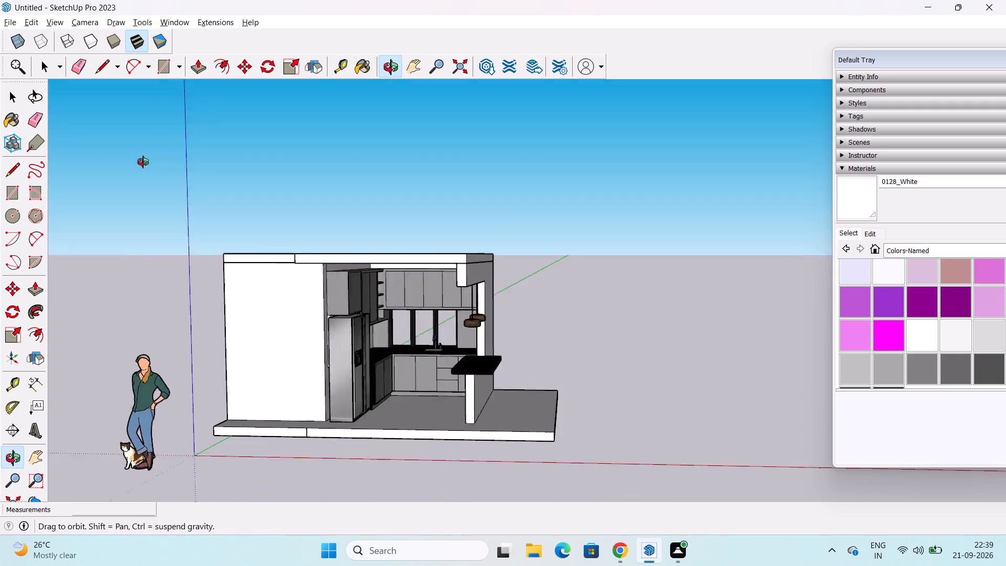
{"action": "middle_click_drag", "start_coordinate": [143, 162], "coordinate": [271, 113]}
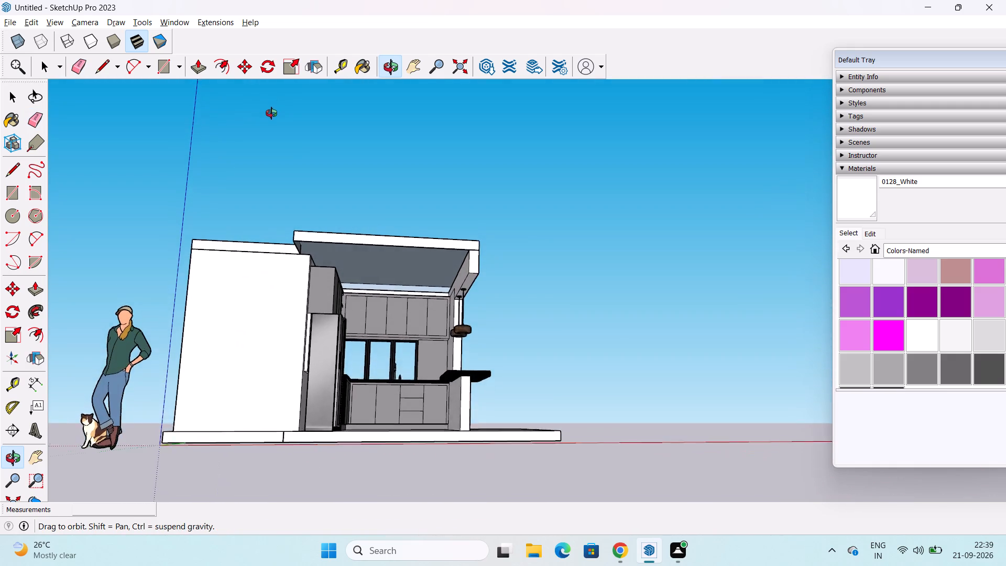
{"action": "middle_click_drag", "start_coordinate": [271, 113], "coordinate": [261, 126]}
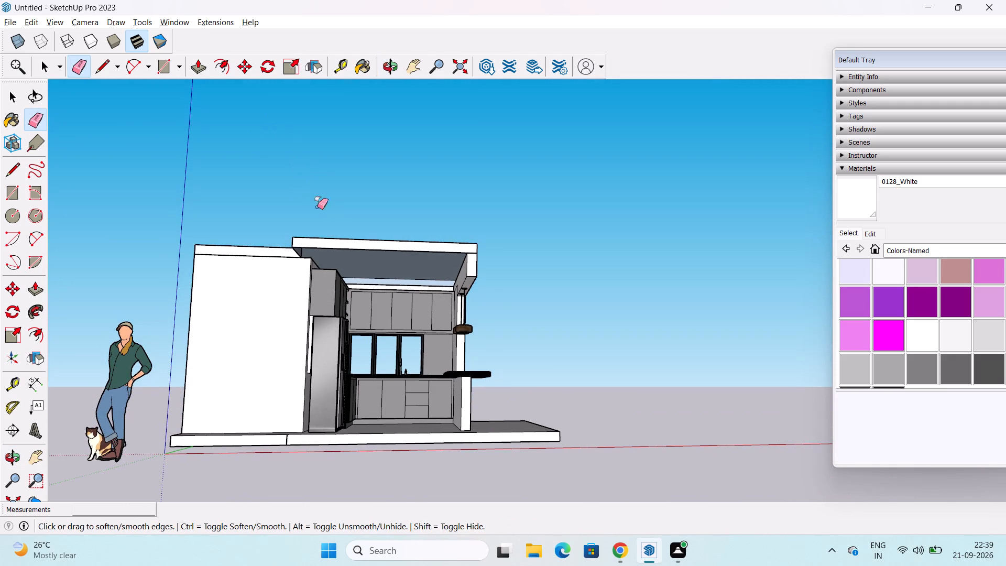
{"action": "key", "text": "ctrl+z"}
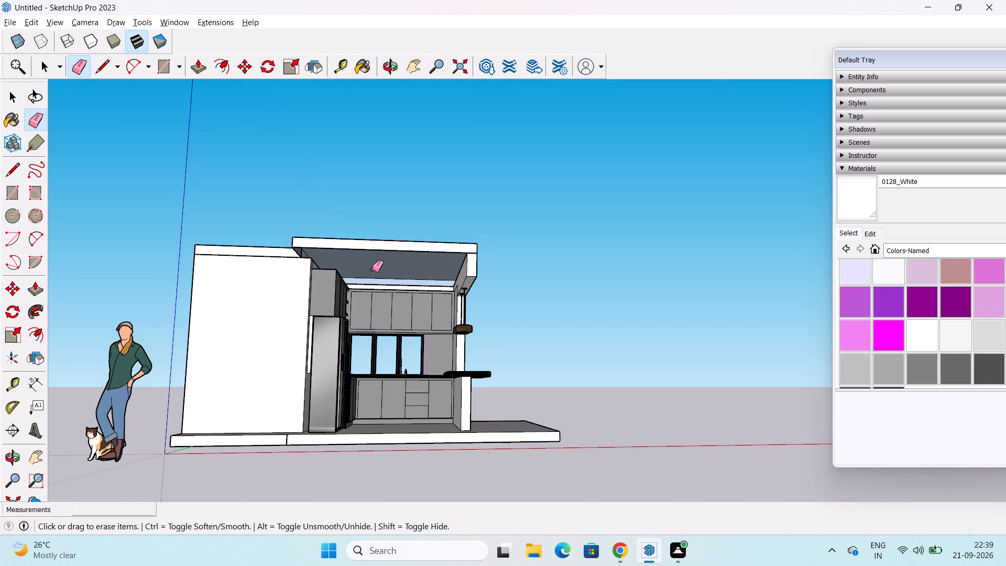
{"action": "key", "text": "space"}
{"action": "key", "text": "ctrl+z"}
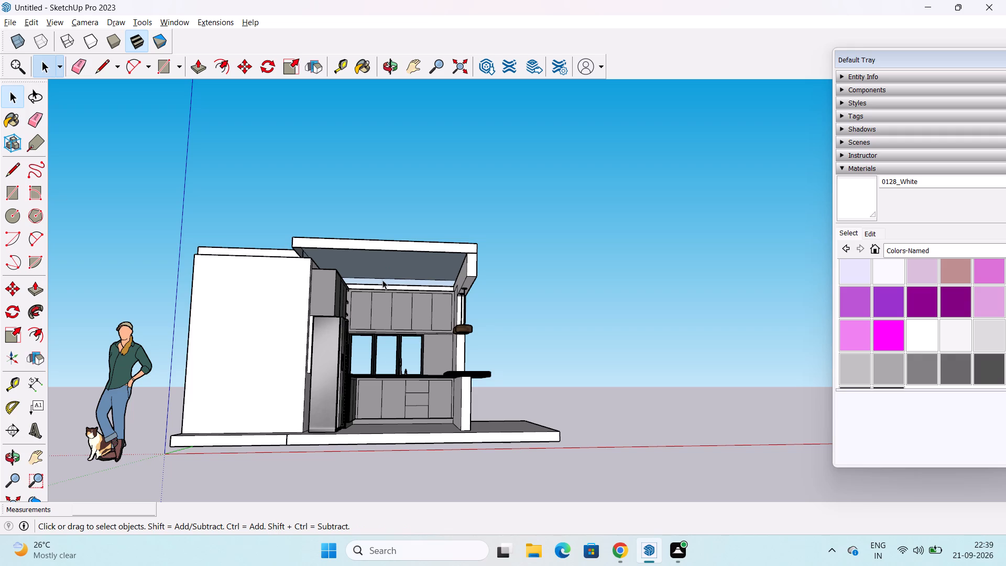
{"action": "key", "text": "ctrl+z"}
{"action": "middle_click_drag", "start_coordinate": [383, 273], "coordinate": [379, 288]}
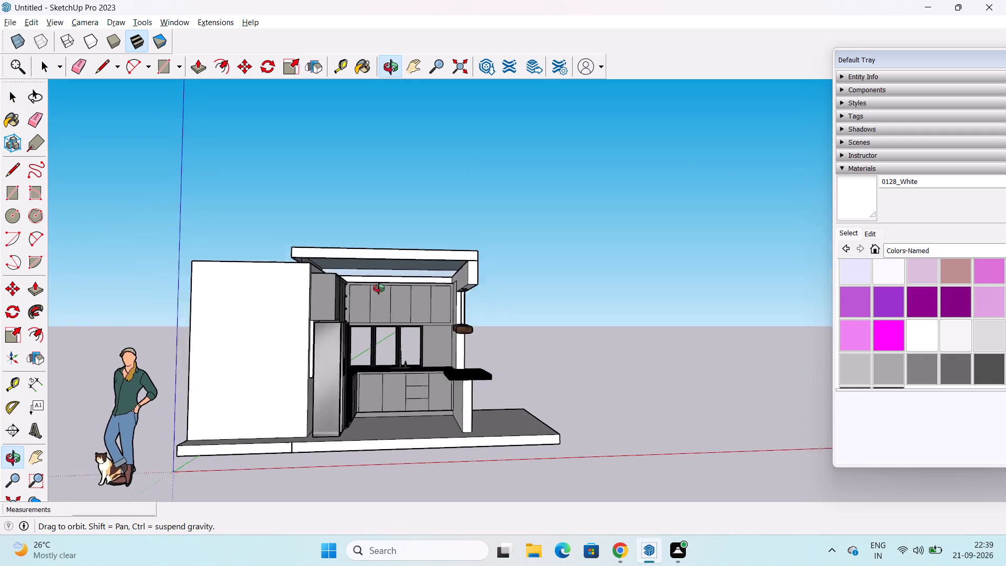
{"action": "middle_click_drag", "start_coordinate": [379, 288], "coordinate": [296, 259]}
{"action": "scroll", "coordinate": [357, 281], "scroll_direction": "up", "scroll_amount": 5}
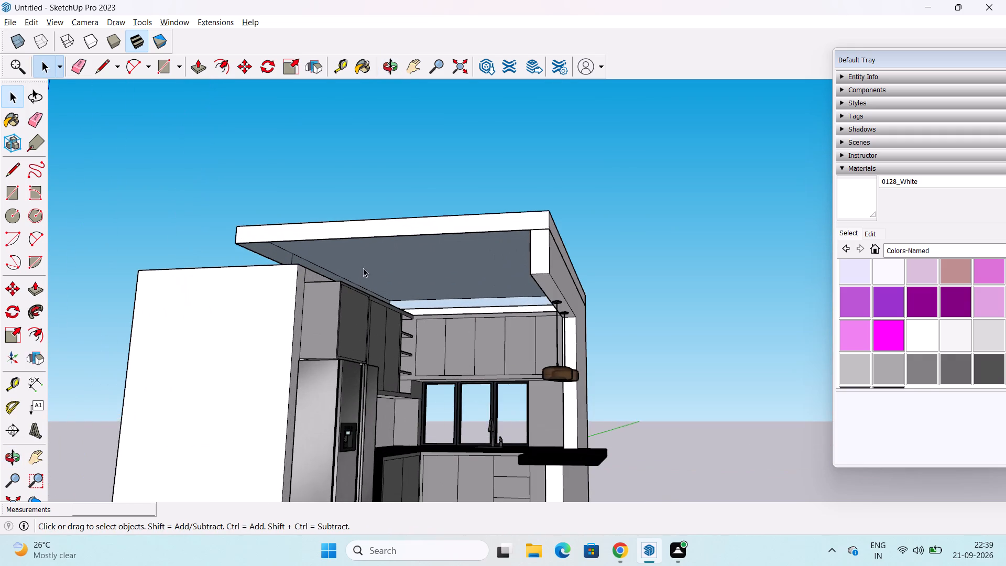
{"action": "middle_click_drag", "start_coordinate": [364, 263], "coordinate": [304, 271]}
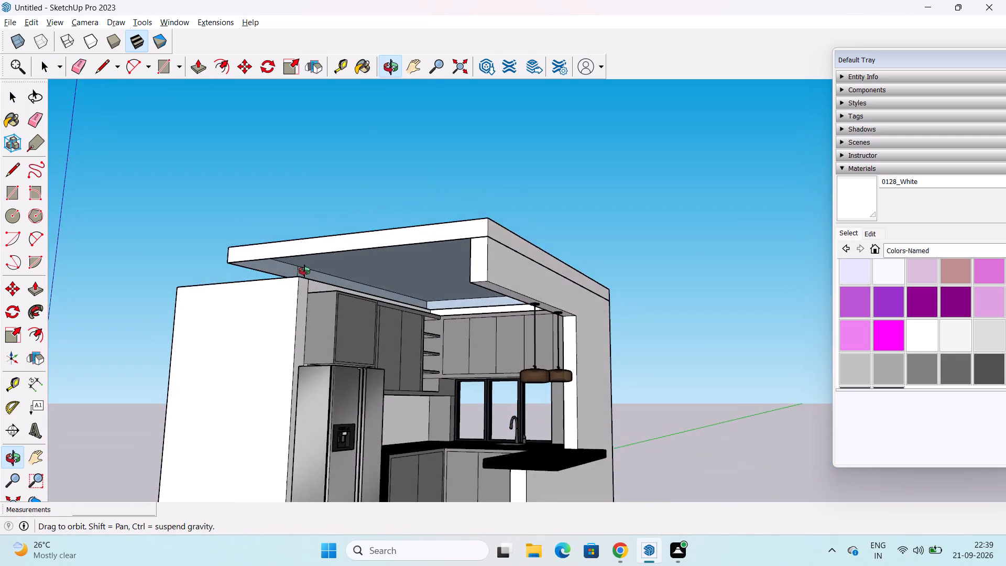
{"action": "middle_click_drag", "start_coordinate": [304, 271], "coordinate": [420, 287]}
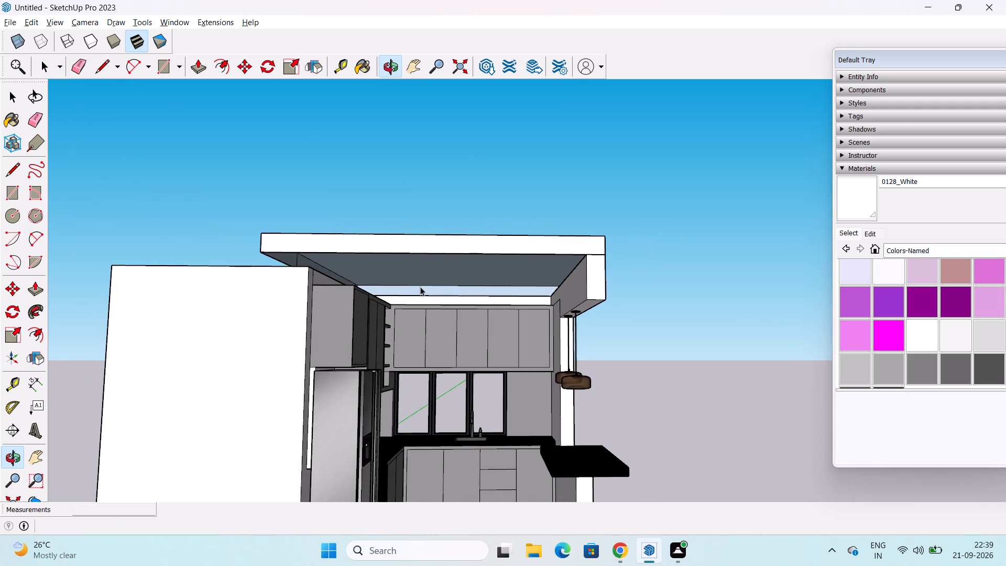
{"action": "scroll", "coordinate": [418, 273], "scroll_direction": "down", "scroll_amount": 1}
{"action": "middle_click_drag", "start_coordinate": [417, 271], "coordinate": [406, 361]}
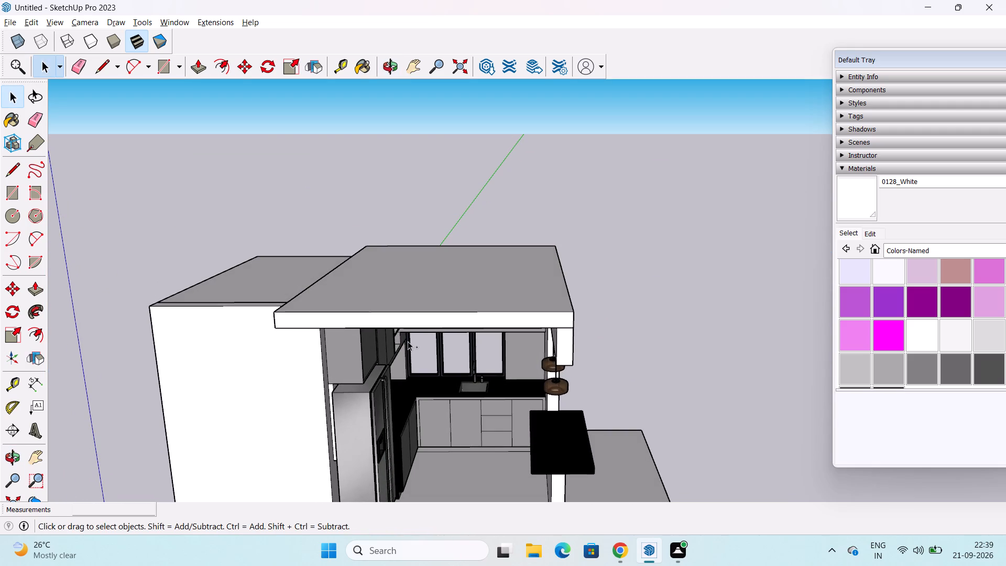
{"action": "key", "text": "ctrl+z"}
Extrude the kitchen roof rectangle and the adjoining side roof rectangle upward by 6" each.
{"action": "middle_click_drag", "start_coordinate": [262, 274], "coordinate": [322, 298]}
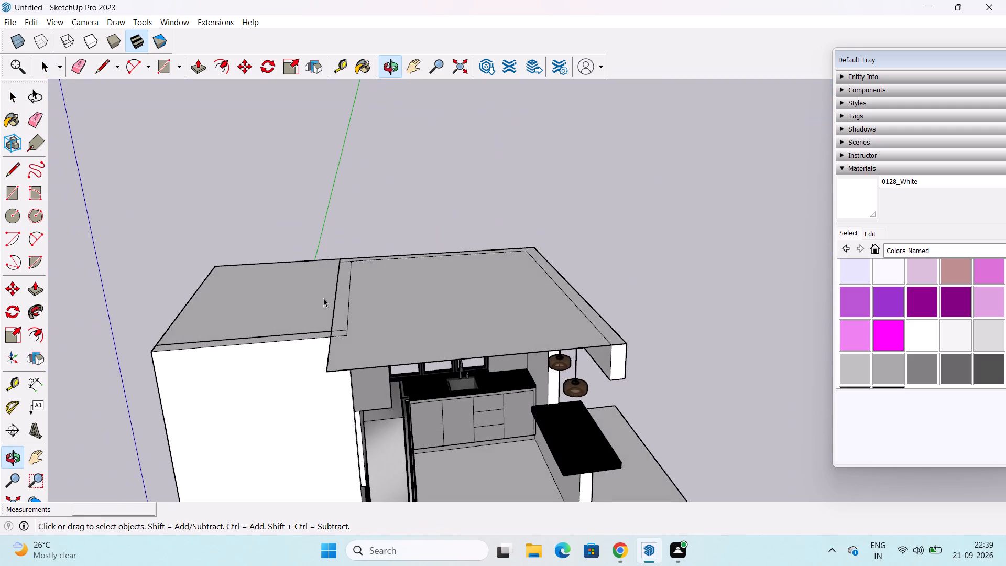
{"action": "scroll", "coordinate": [337, 289], "scroll_direction": "down", "scroll_amount": 2}
{"action": "middle_click_drag", "start_coordinate": [337, 288], "coordinate": [351, 321]}
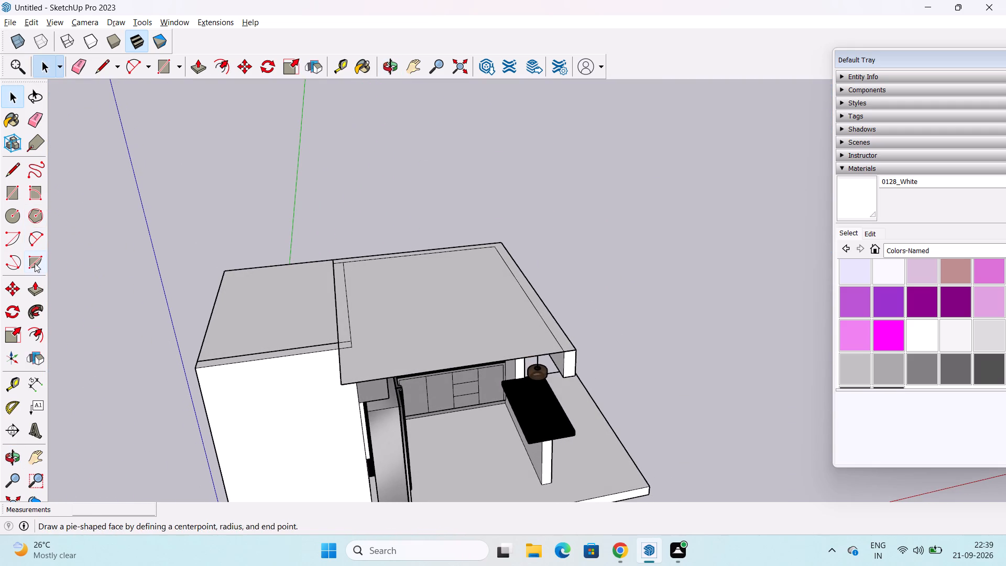
{"action": "left_click", "coordinate": [30, 290]}
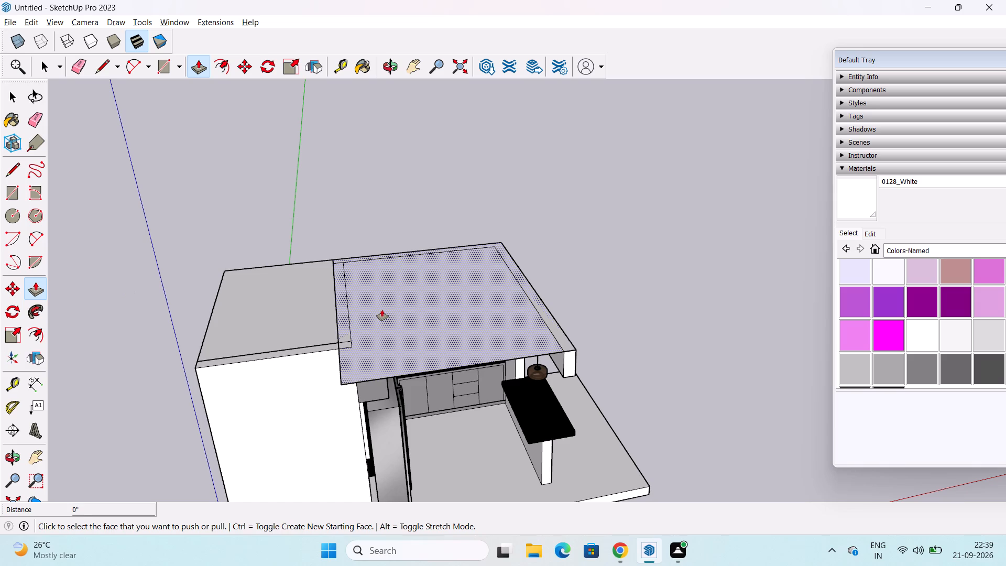
{"action": "left_click", "coordinate": [382, 310]}
{"action": "type", "text": "6\""}
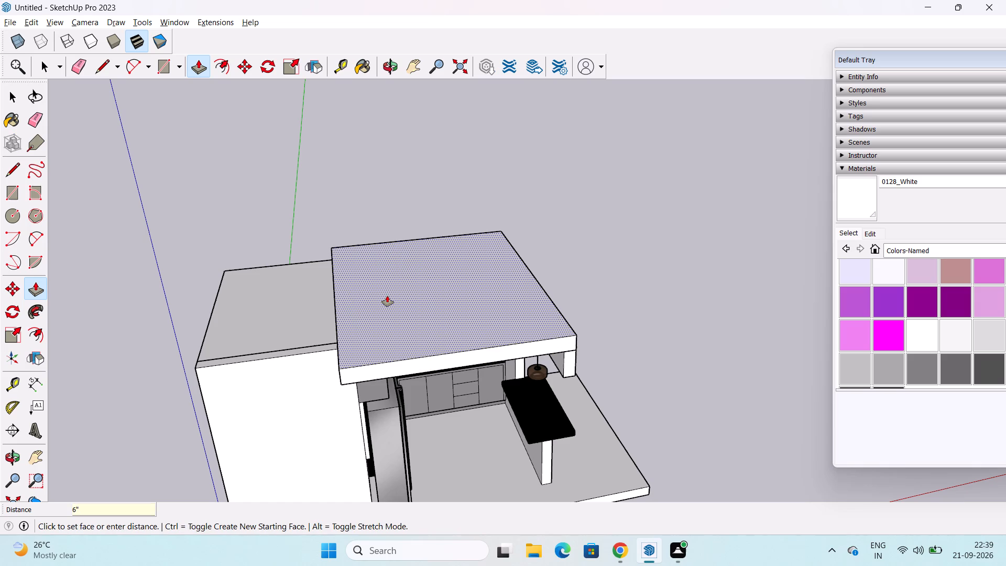
{"action": "key", "text": "Return"}
{"action": "double_click", "coordinate": [294, 315]}
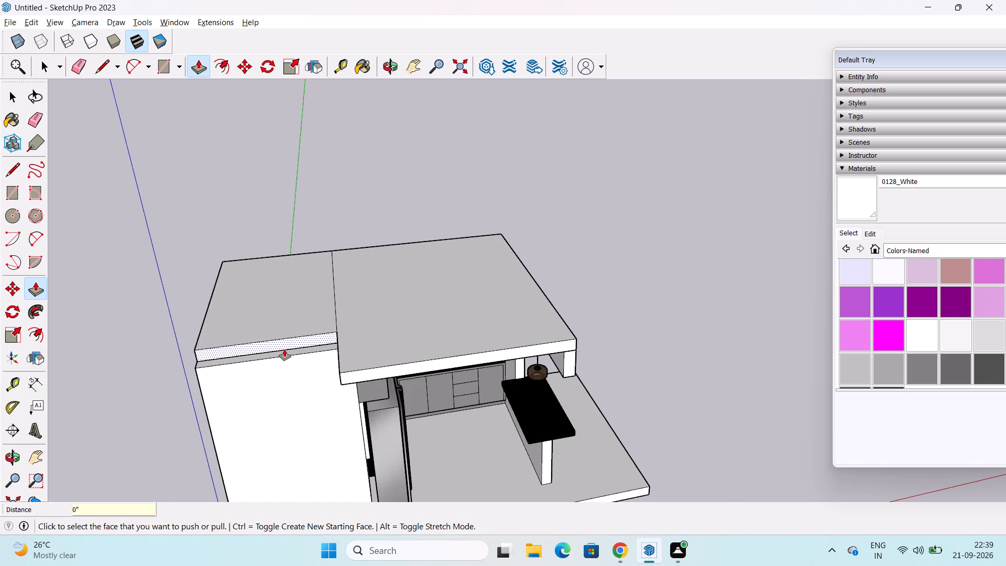
Extend the side roof section's front edge face outward by 6" over the wall top.
{"action": "scroll", "coordinate": [285, 350], "scroll_direction": "up", "scroll_amount": 3}
{"action": "left_click", "coordinate": [289, 341]}
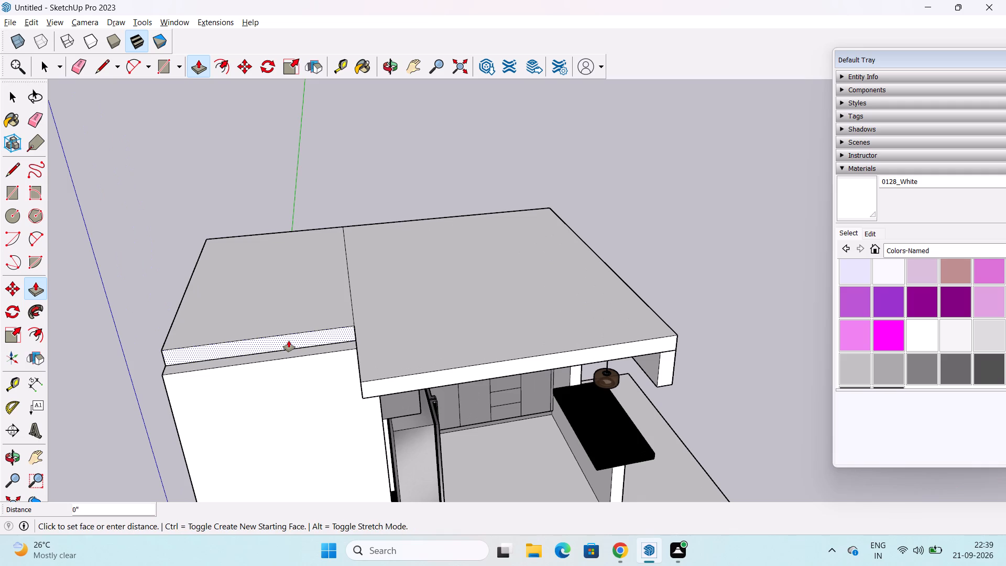
{"action": "type", "text": "6\""}
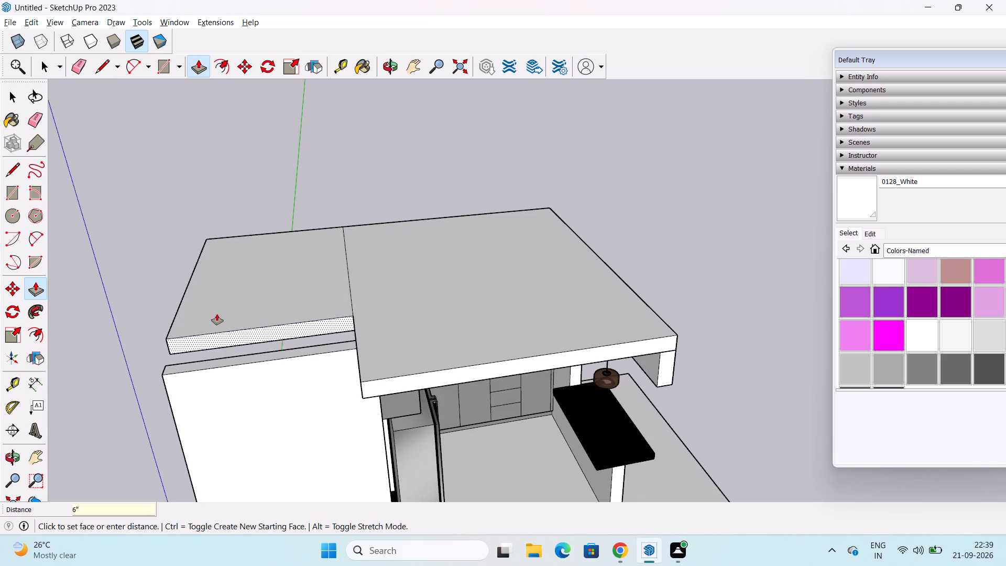
{"action": "type", "text": "6\""}
{"action": "key", "text": "Return"}
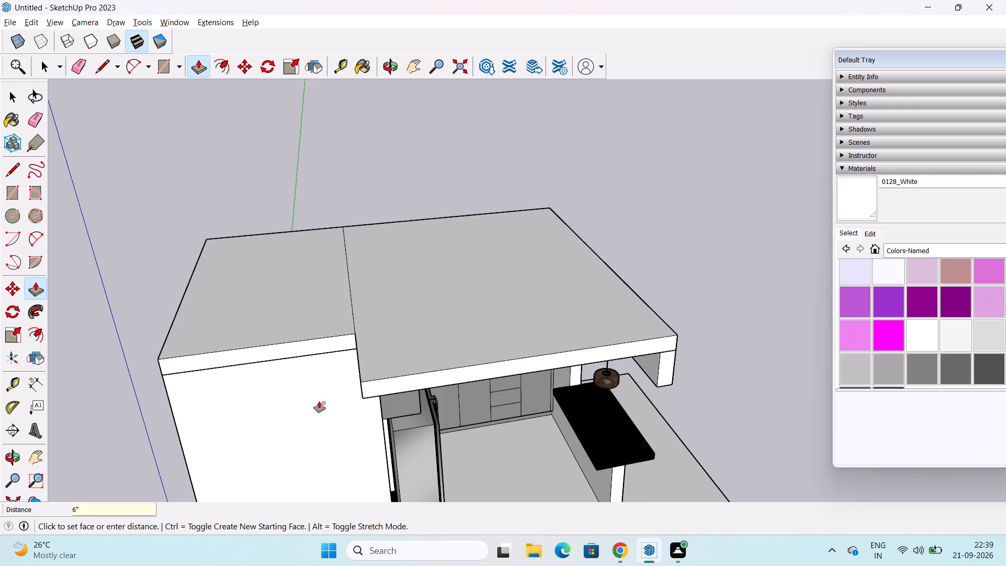
{"action": "key", "text": "space"}
{"action": "middle_click_drag", "start_coordinate": [431, 366], "coordinate": [341, 143]}
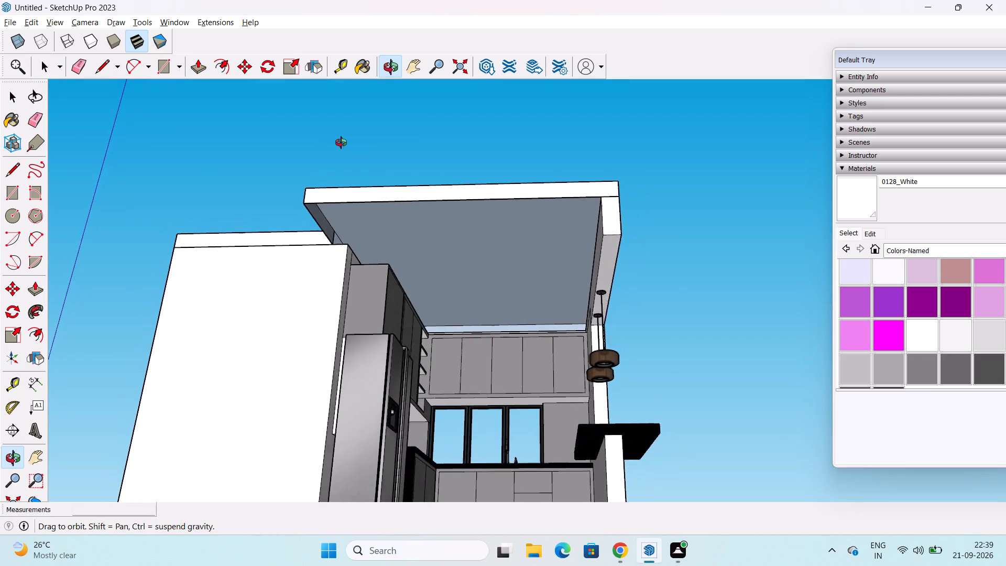
Undo the side roof section's front-edge extension and both 6" roof extrusions, back to the flat rectangles.
{"action": "middle_click_drag", "start_coordinate": [341, 143], "coordinate": [347, 197]}
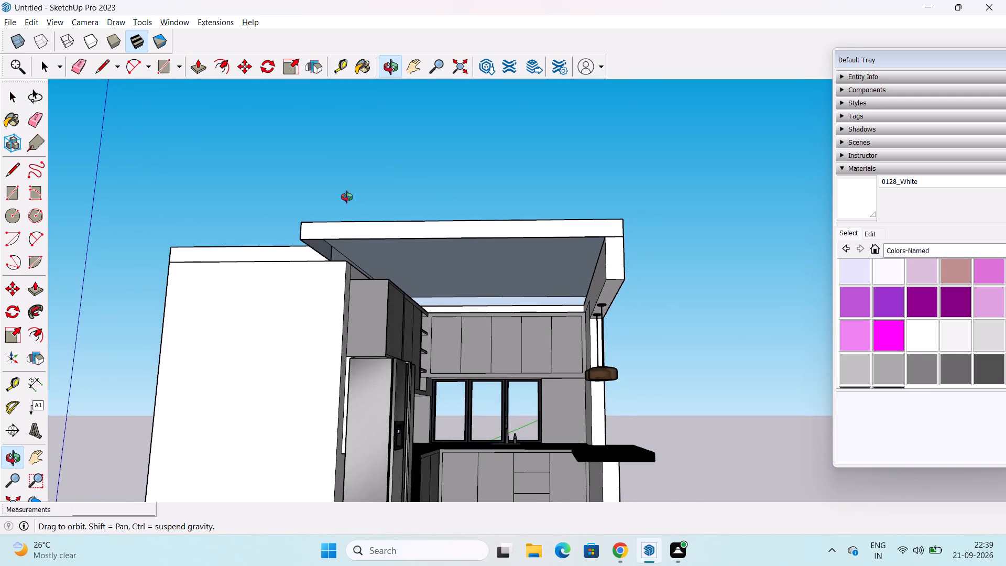
{"action": "middle_click_drag", "start_coordinate": [347, 197], "coordinate": [350, 205]}
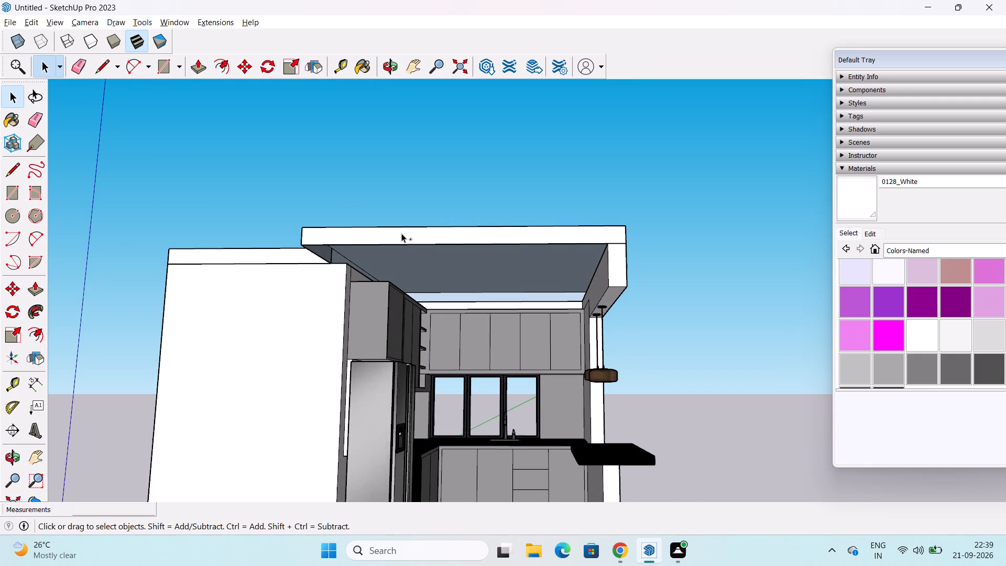
{"action": "key", "text": "ctrl+z"}
{"action": "key", "text": "ctrl+z"}
{"action": "key", "text": "ctrl+z"}
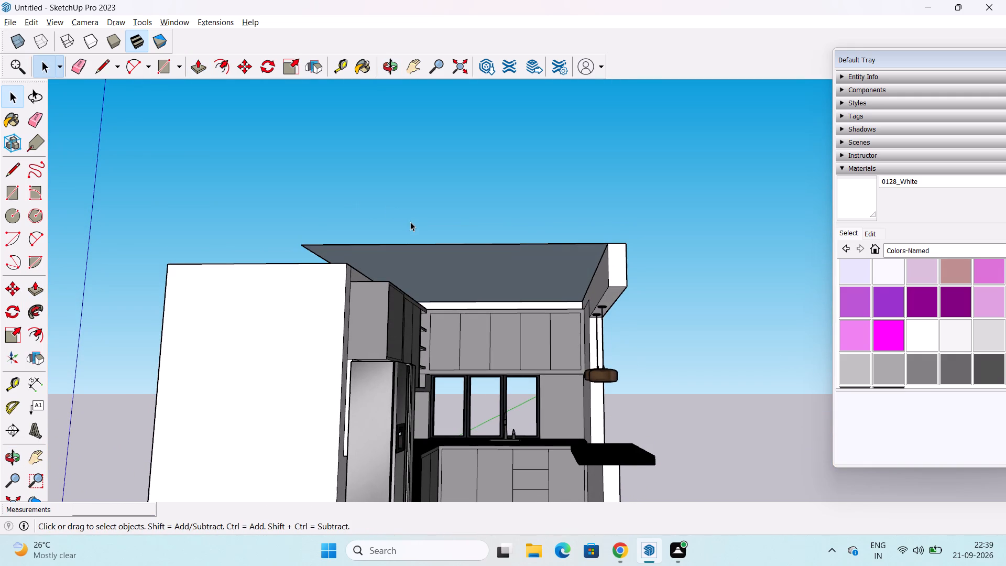
Examine the flat kitchen roof rectangle from below and from outside, checking how it meets the walls and beam.
{"action": "middle_click_drag", "start_coordinate": [419, 228], "coordinate": [434, 260]}
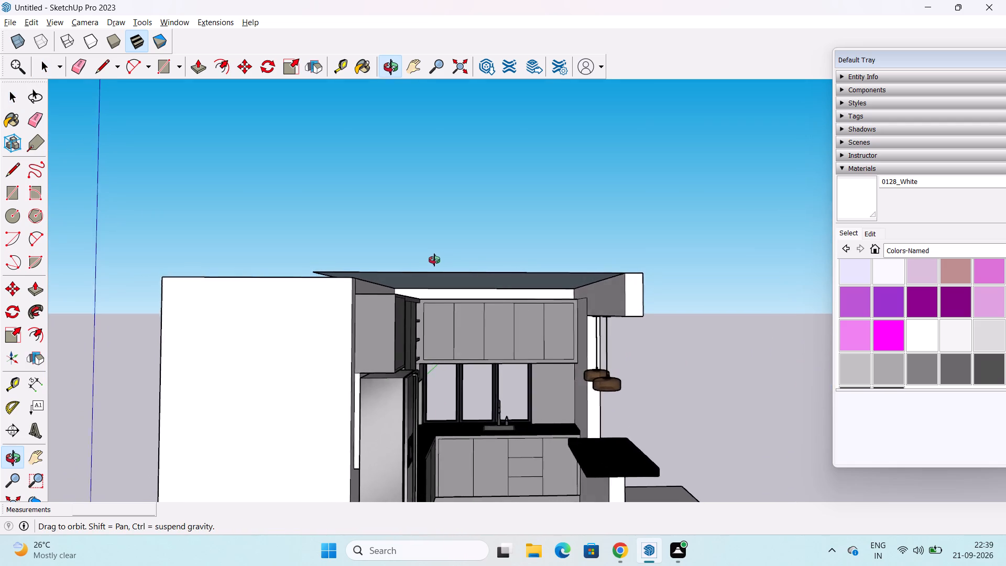
{"action": "middle_click_drag", "start_coordinate": [434, 260], "coordinate": [196, 259]}
{"action": "middle_click_drag", "start_coordinate": [607, 351], "coordinate": [141, 270]}
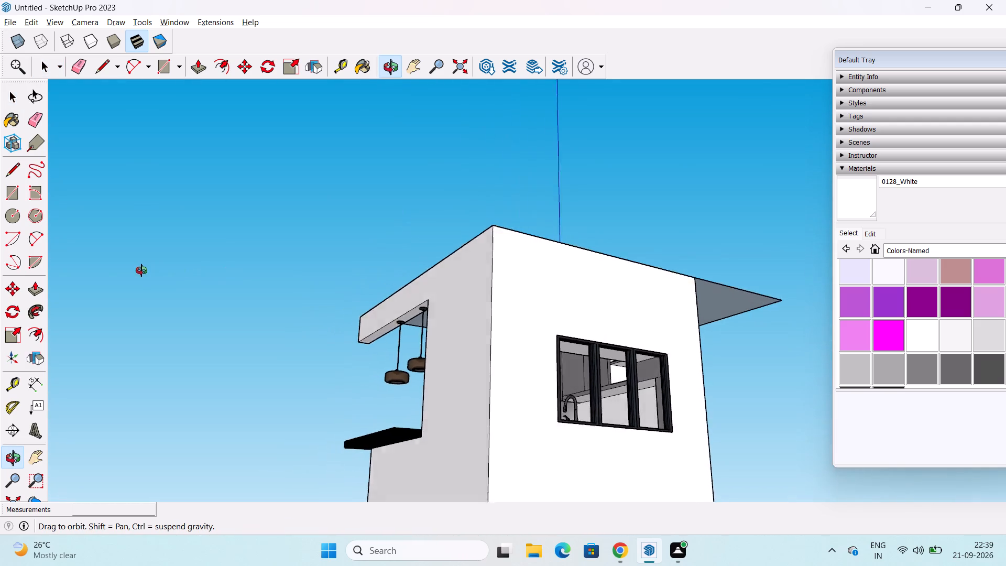
{"action": "middle_click_drag", "start_coordinate": [141, 270], "coordinate": [765, 260]}
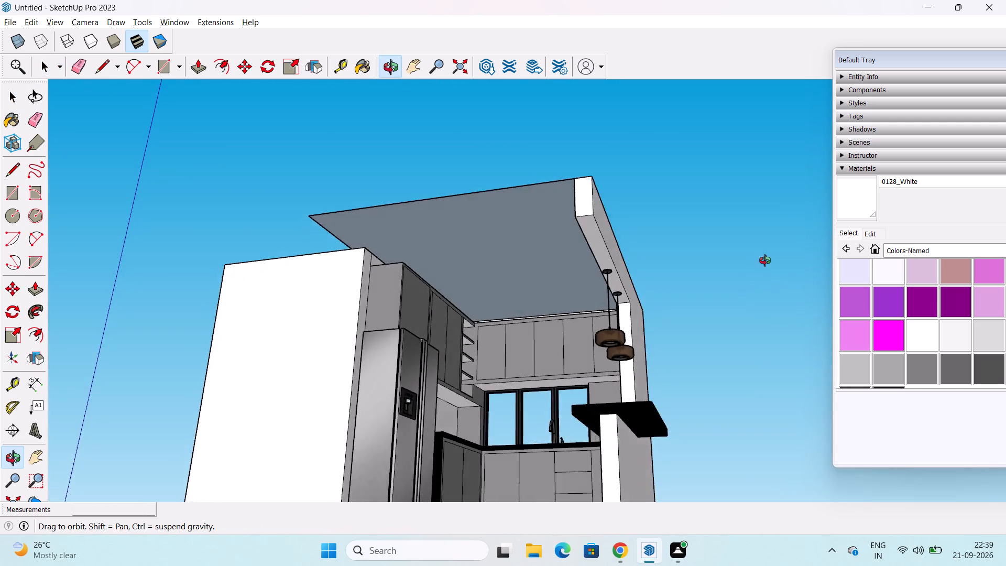
{"action": "middle_click_drag", "start_coordinate": [765, 260], "coordinate": [687, 271]}
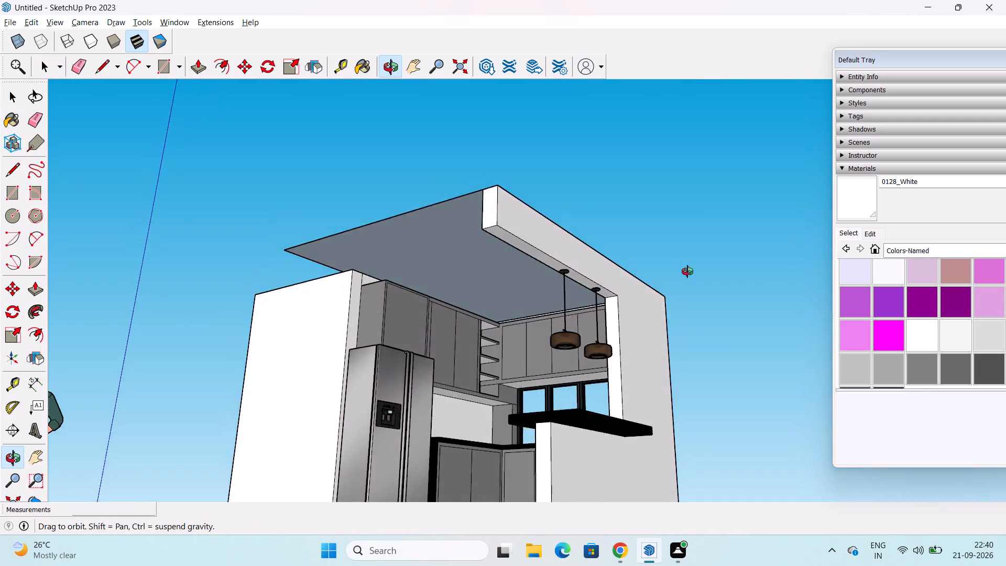
{"action": "middle_click_drag", "start_coordinate": [687, 271], "coordinate": [742, 328]}
{"action": "scroll", "coordinate": [441, 299], "scroll_direction": "up", "scroll_amount": 3}
{"action": "middle_click_drag", "start_coordinate": [441, 296], "coordinate": [475, 193]}
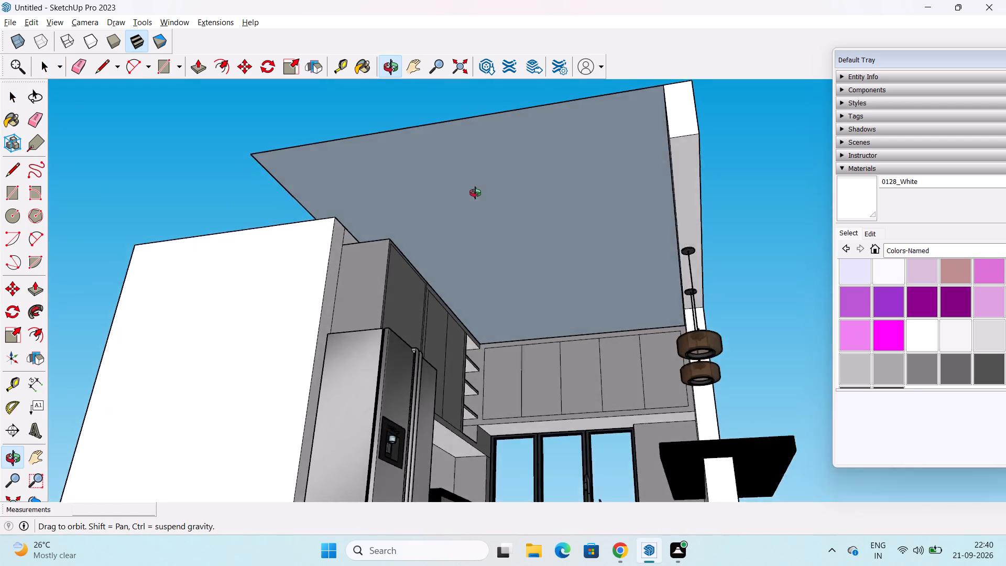
{"action": "middle_click_drag", "start_coordinate": [475, 193], "coordinate": [528, 294]}
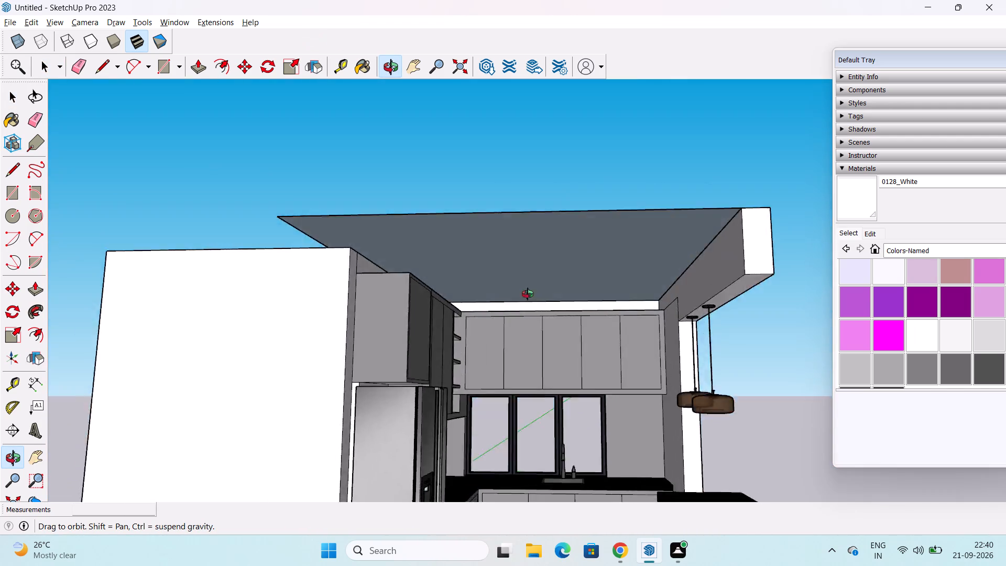
Extrude the flat kitchen roof rectangle upward by 6" over the walls.
{"action": "middle_click_drag", "start_coordinate": [528, 294], "coordinate": [517, 438]}
{"action": "scroll", "coordinate": [522, 401], "scroll_direction": "down", "scroll_amount": 2}
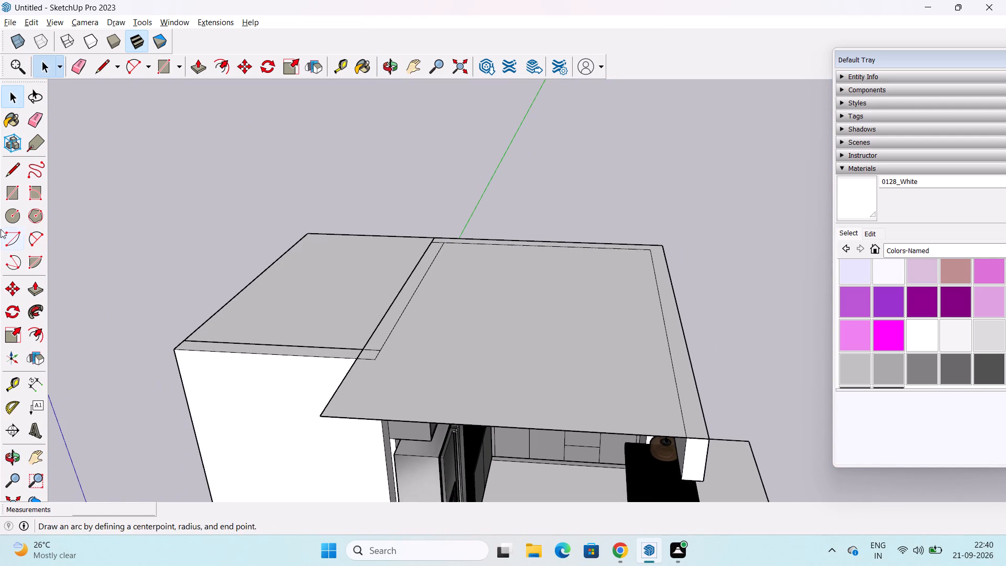
{"action": "left_click", "coordinate": [34, 287]}
{"action": "left_click", "coordinate": [457, 341]}
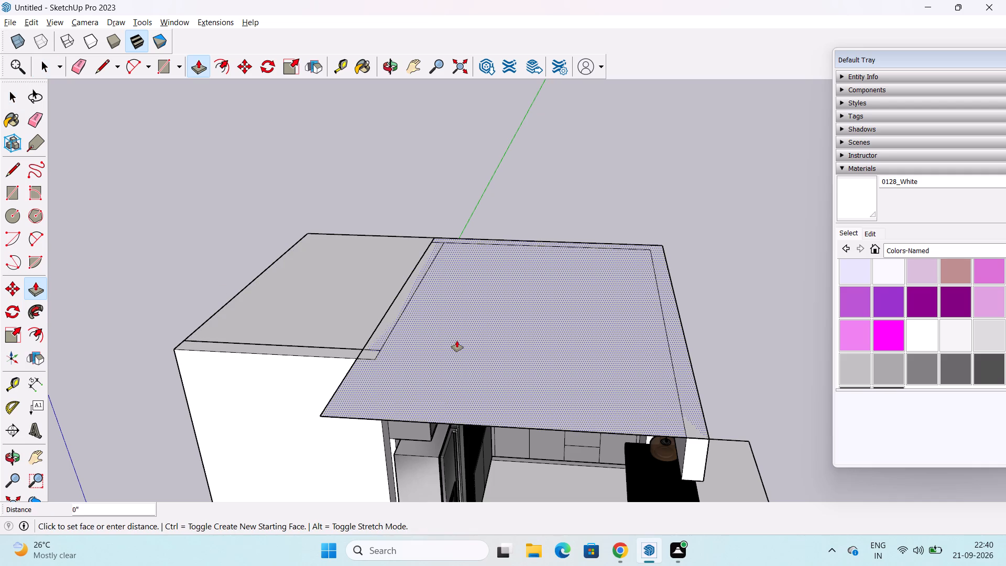
{"action": "key", "text": "6"}
{"action": "key", "text": "shift+quotedbl"}
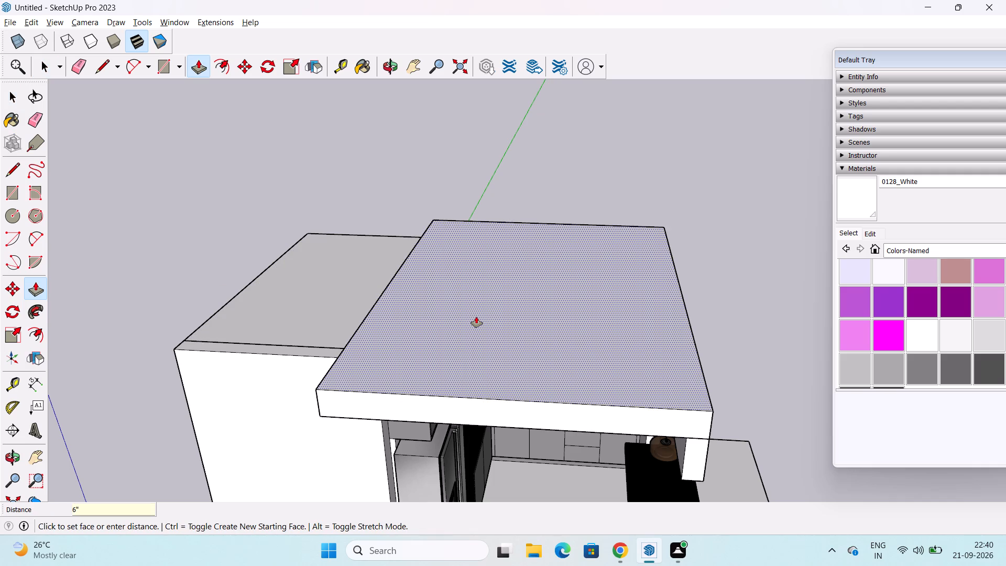
{"action": "key", "text": "Return"}
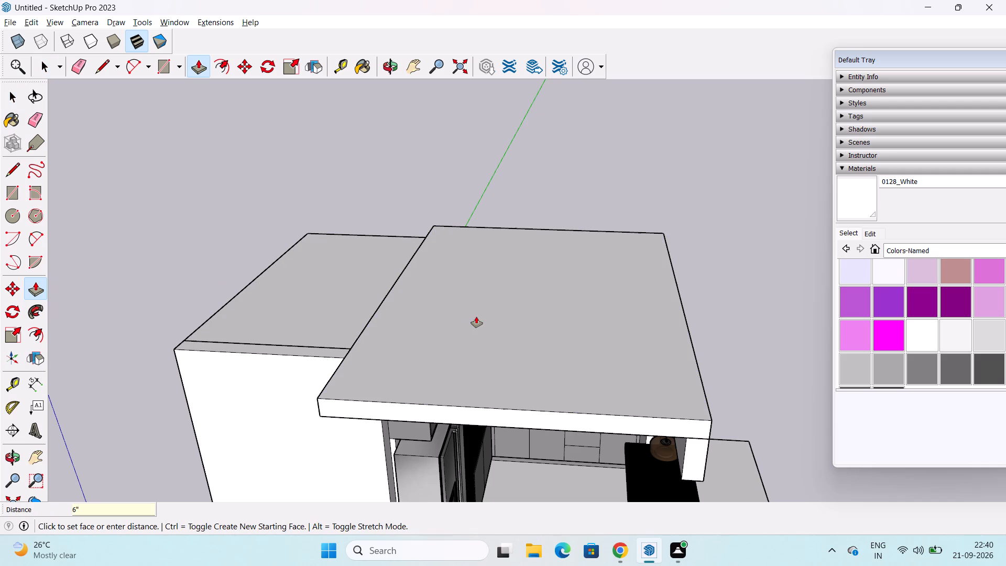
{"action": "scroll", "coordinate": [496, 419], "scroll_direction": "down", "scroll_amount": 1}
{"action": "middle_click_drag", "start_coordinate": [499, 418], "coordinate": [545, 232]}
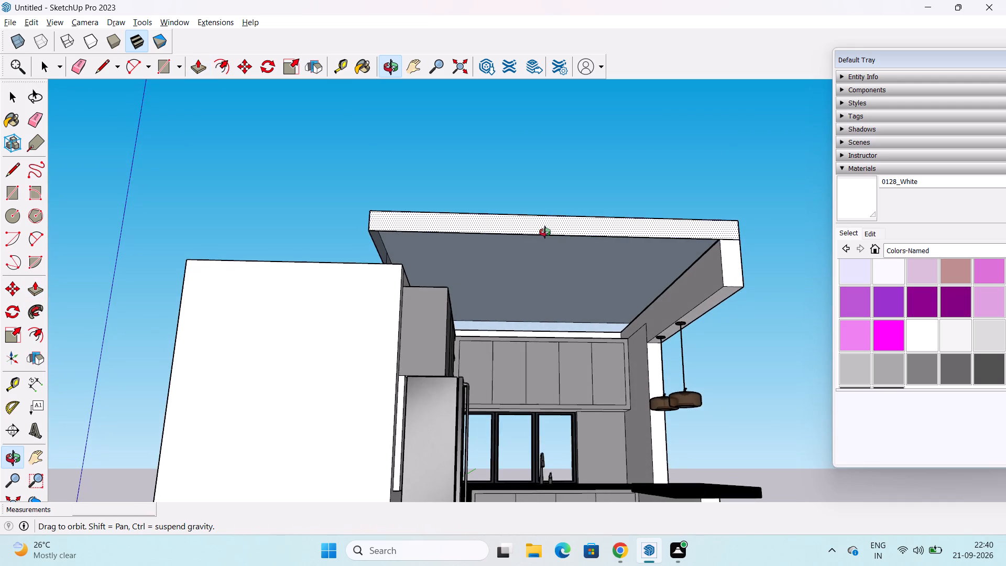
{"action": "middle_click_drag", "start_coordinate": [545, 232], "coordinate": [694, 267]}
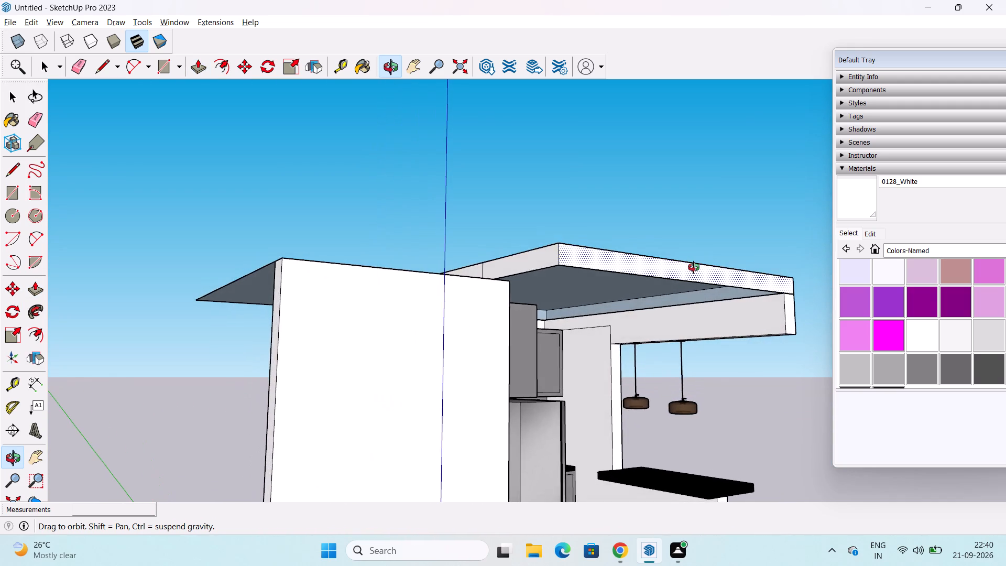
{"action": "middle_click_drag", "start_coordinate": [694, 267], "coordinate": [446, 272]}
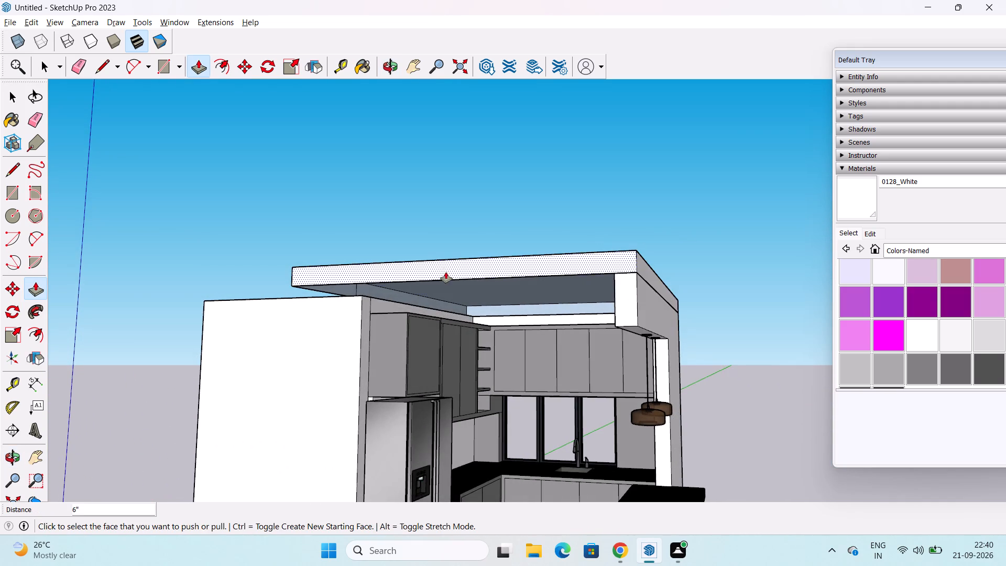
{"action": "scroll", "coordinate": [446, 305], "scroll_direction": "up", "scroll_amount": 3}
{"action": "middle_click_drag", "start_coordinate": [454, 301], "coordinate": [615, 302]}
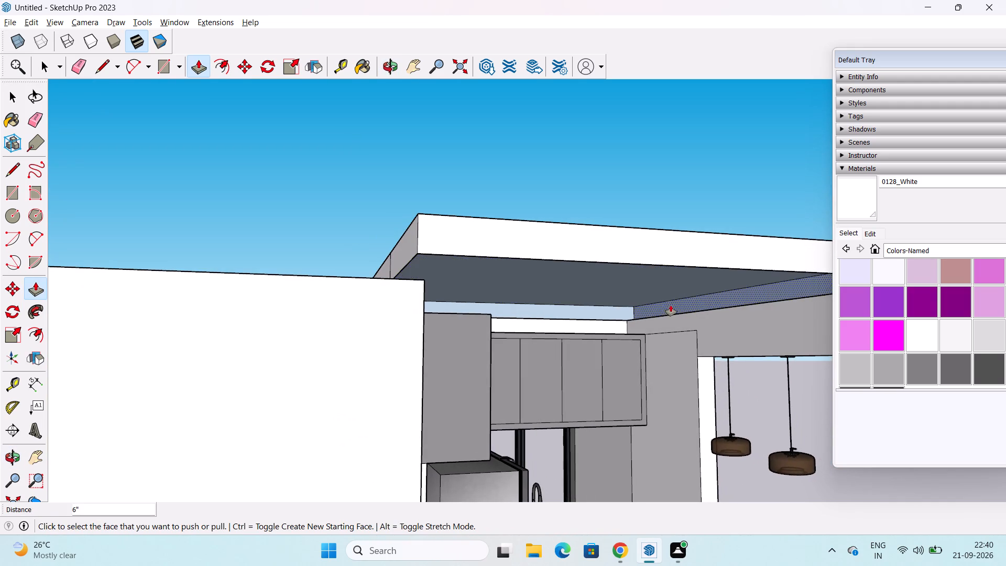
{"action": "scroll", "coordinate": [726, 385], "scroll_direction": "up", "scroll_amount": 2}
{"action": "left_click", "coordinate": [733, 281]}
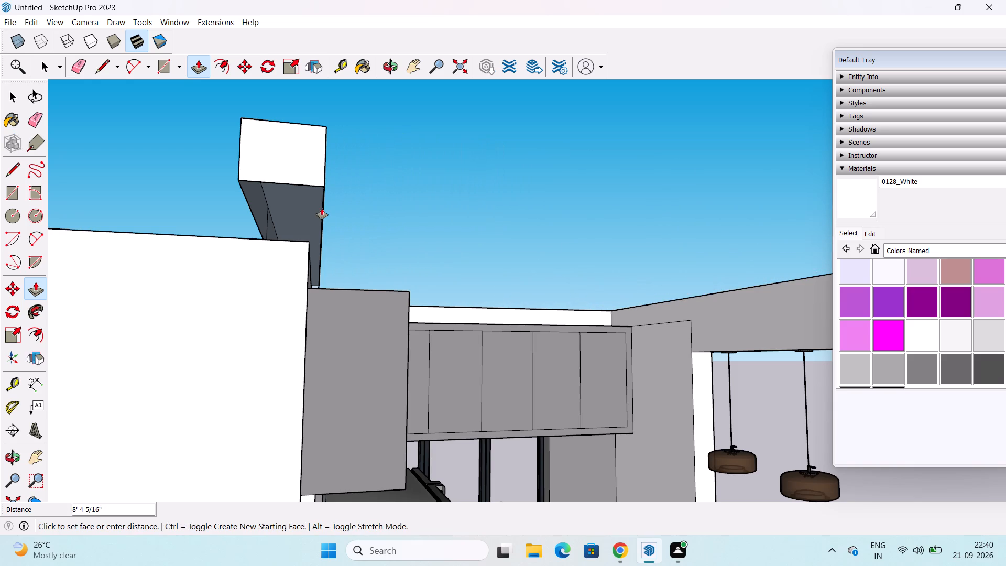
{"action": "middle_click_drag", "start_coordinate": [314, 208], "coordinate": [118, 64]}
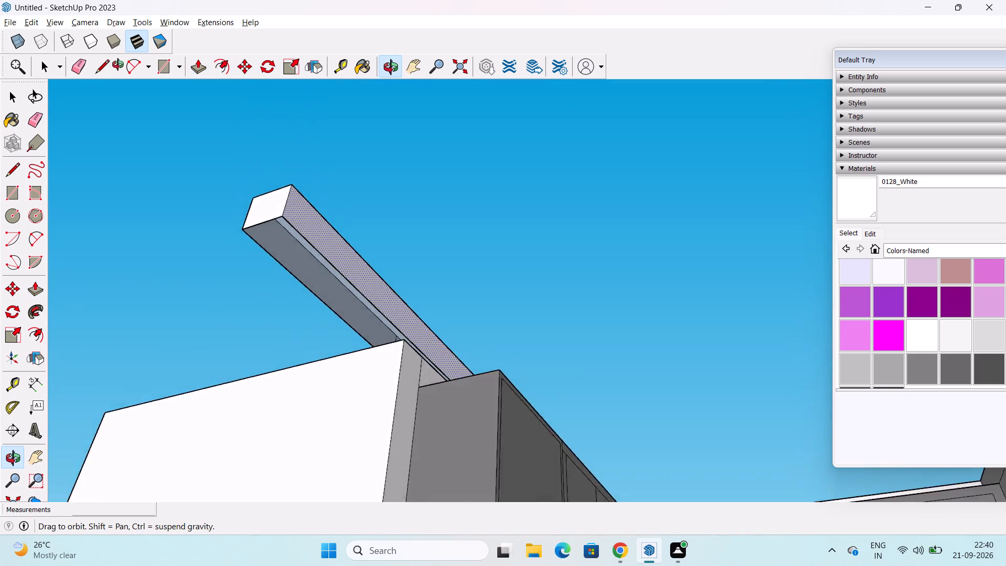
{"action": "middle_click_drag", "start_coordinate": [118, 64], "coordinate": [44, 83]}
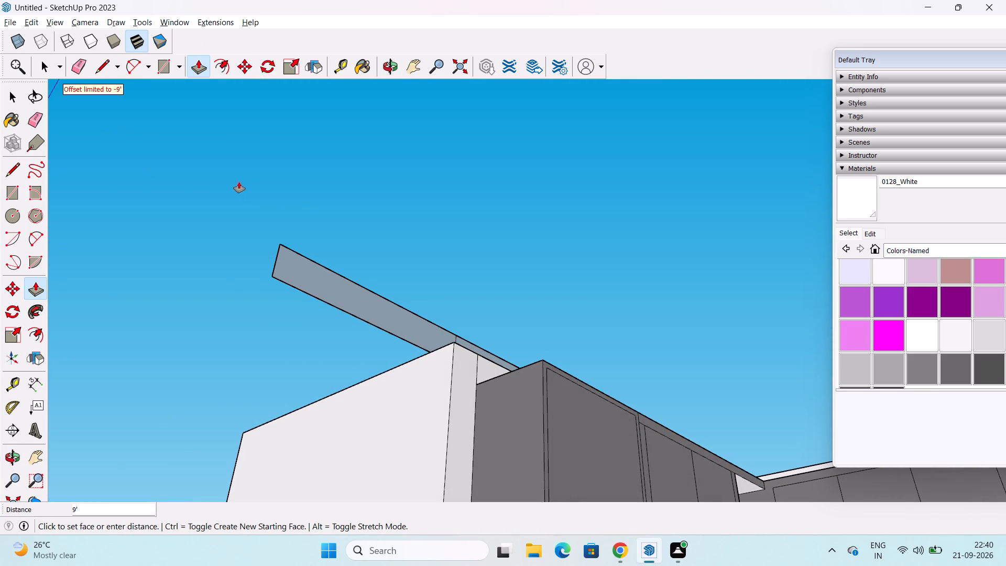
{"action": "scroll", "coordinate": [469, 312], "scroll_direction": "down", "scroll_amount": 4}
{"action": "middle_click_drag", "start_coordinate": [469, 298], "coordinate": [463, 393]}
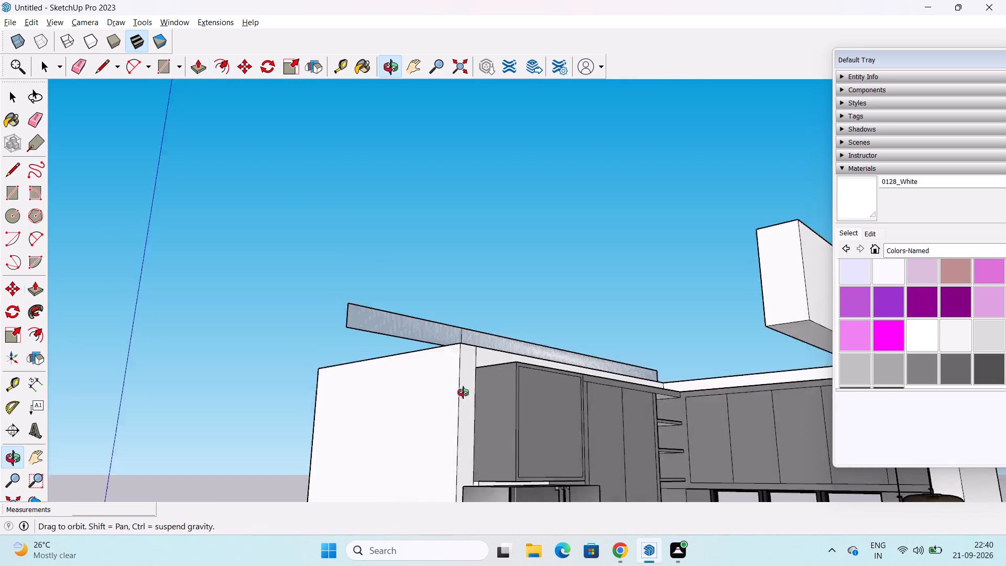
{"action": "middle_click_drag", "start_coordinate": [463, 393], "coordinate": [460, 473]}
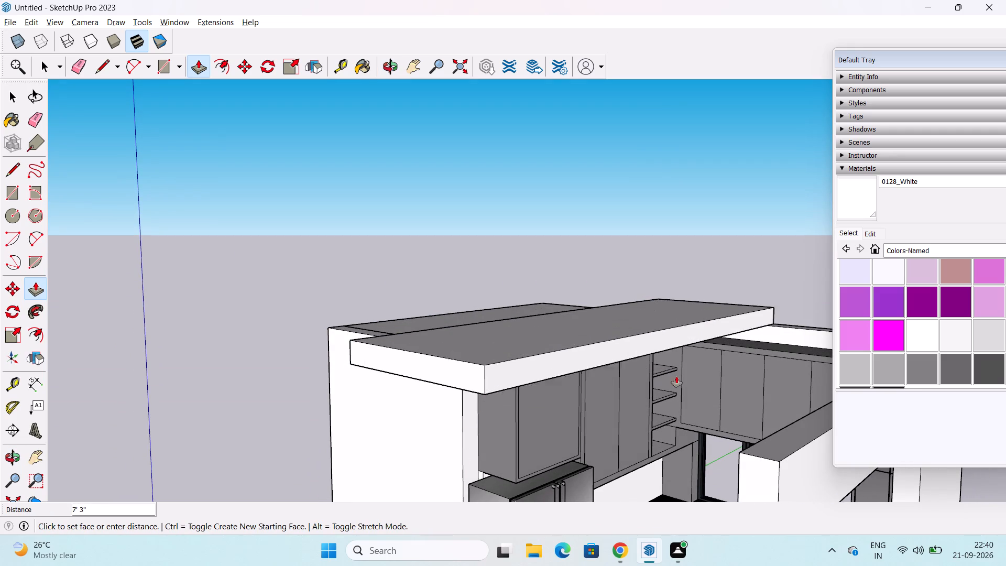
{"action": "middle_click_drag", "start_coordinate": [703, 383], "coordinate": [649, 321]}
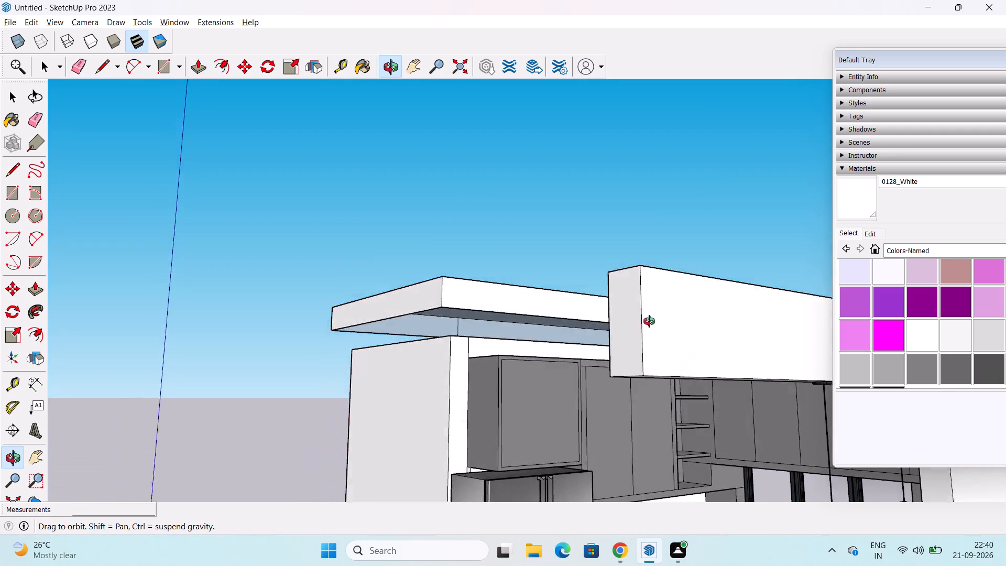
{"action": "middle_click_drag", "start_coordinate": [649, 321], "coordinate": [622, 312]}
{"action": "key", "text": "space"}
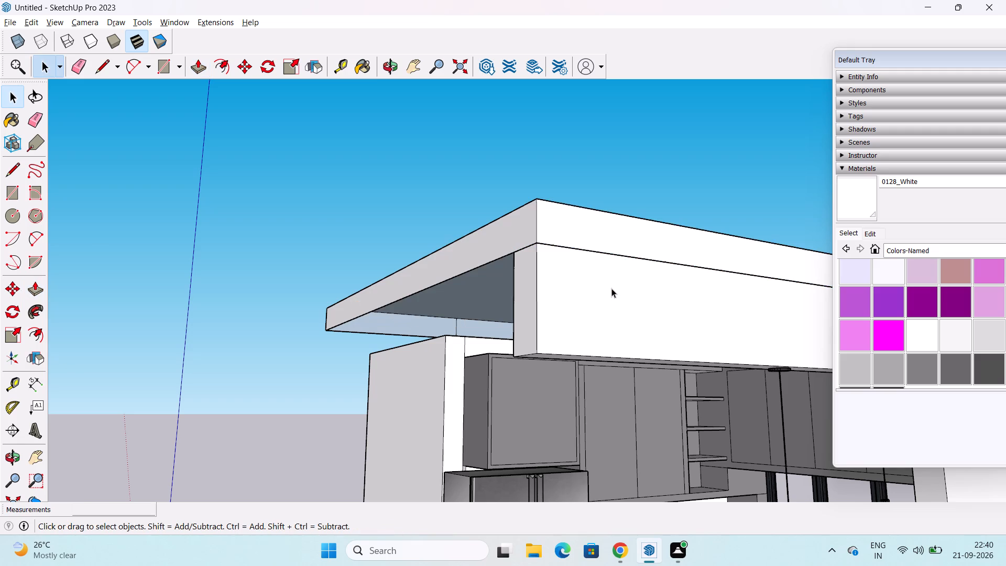
Draw a rectangle across the open underside of the kitchen roof slab, from its outer lower corner to the inner back corner.
{"action": "middle_click_drag", "start_coordinate": [605, 291], "coordinate": [719, 230]}
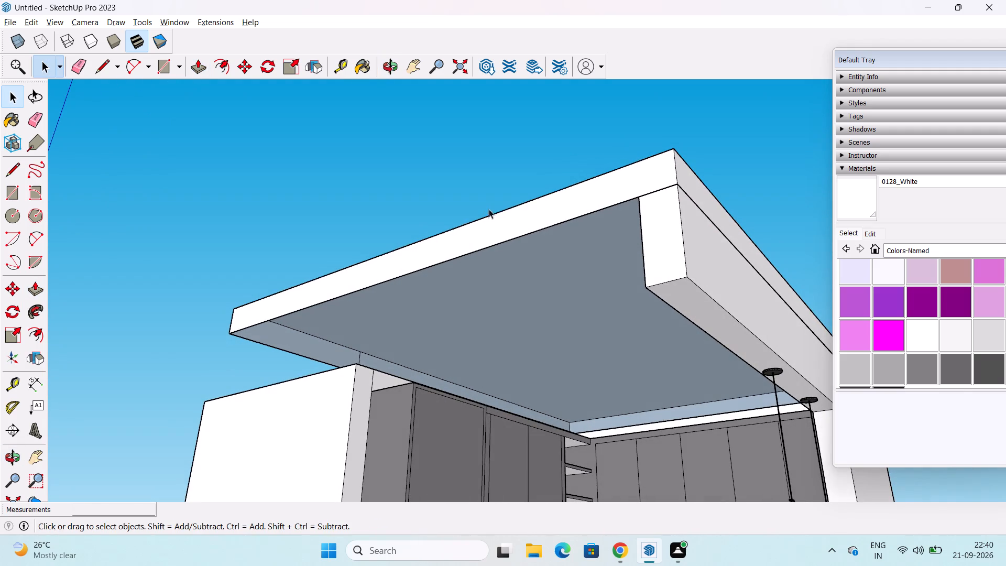
{"action": "left_click", "coordinate": [10, 194]}
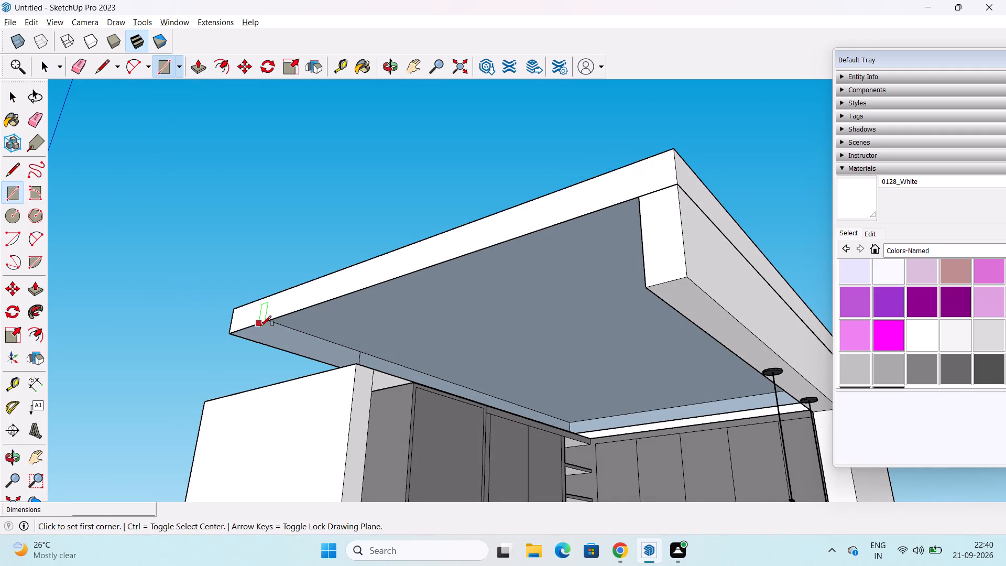
{"action": "left_click", "coordinate": [229, 335]}
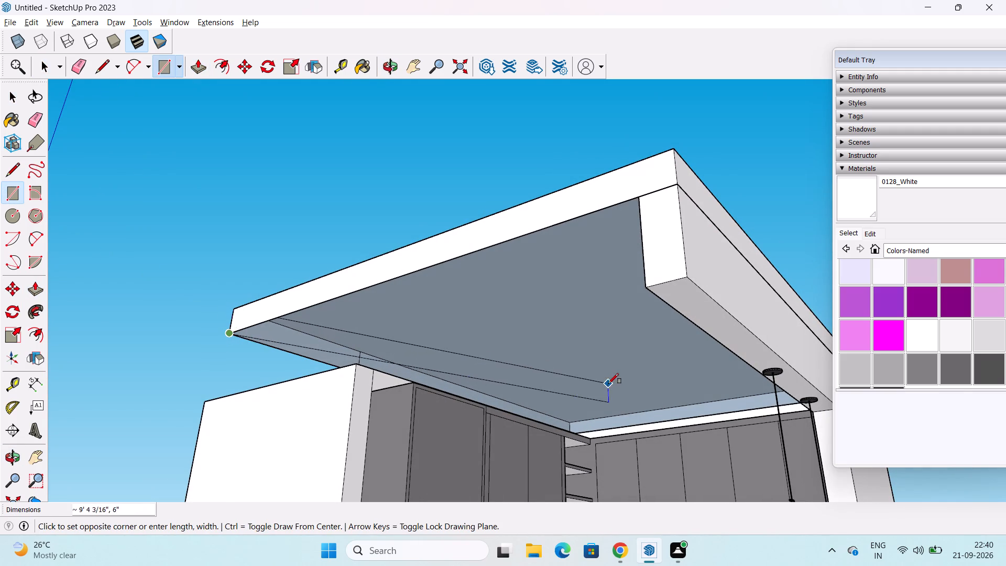
{"action": "scroll", "coordinate": [613, 381], "scroll_direction": "down", "scroll_amount": 1}
{"action": "middle_click_drag", "start_coordinate": [608, 370], "coordinate": [825, 388]}
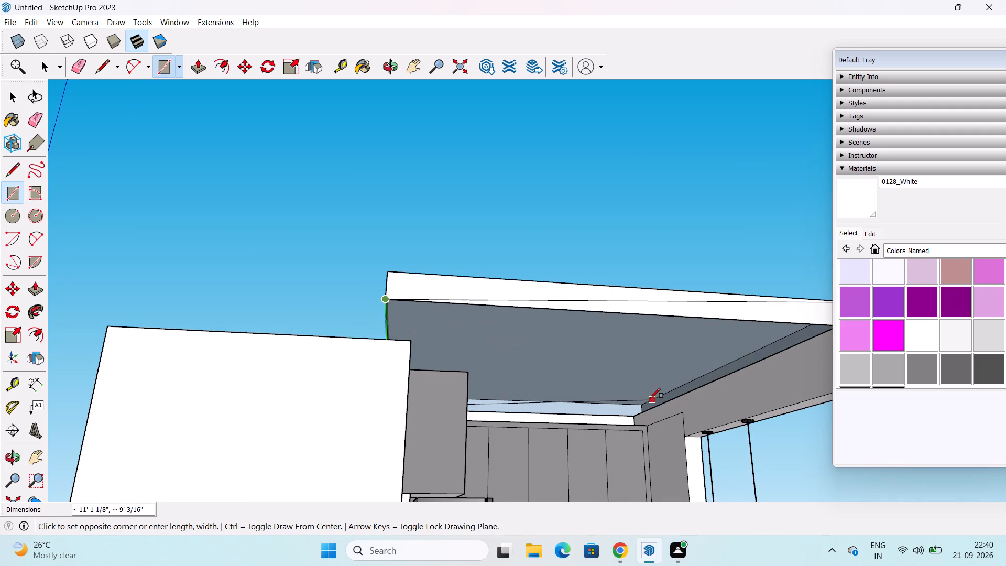
{"action": "middle_click_drag", "start_coordinate": [650, 396], "coordinate": [661, 417]}
{"action": "scroll", "coordinate": [617, 393], "scroll_direction": "up", "scroll_amount": 8}
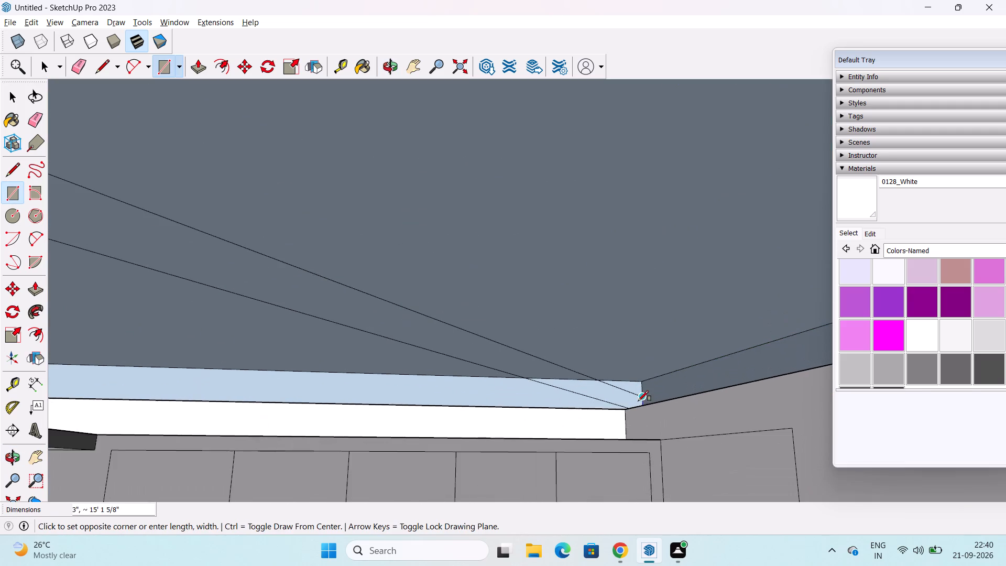
{"action": "middle_click_drag", "start_coordinate": [644, 401], "coordinate": [660, 415]}
{"action": "scroll", "coordinate": [643, 394], "scroll_direction": "up", "scroll_amount": 3}
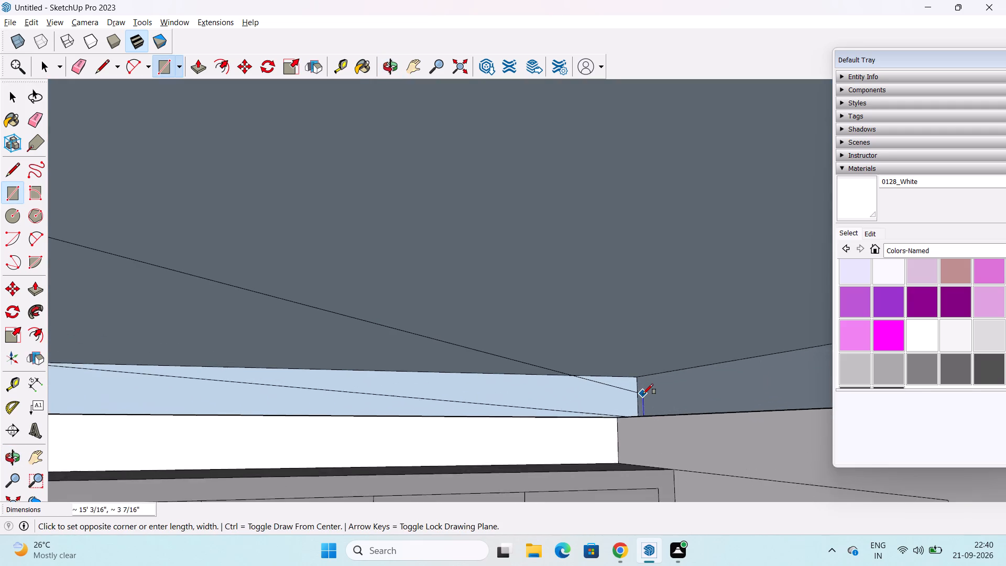
{"action": "scroll", "coordinate": [643, 394], "scroll_direction": "up", "scroll_amount": 7}
{"action": "middle_click_drag", "start_coordinate": [642, 395], "coordinate": [641, 426]}
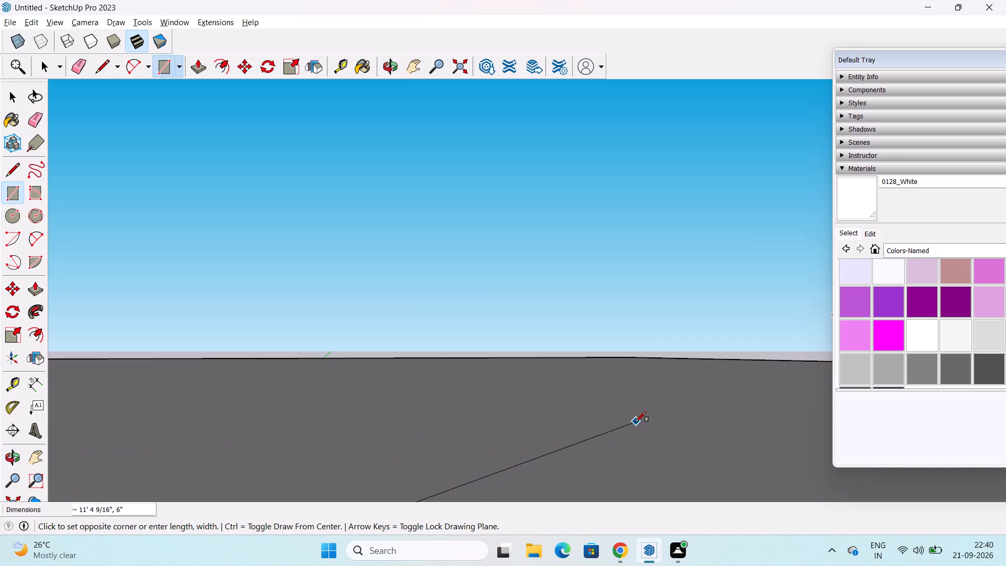
{"action": "middle_click_drag", "start_coordinate": [636, 422], "coordinate": [651, 386]}
{"action": "scroll", "coordinate": [650, 386], "scroll_direction": "down", "scroll_amount": 2}
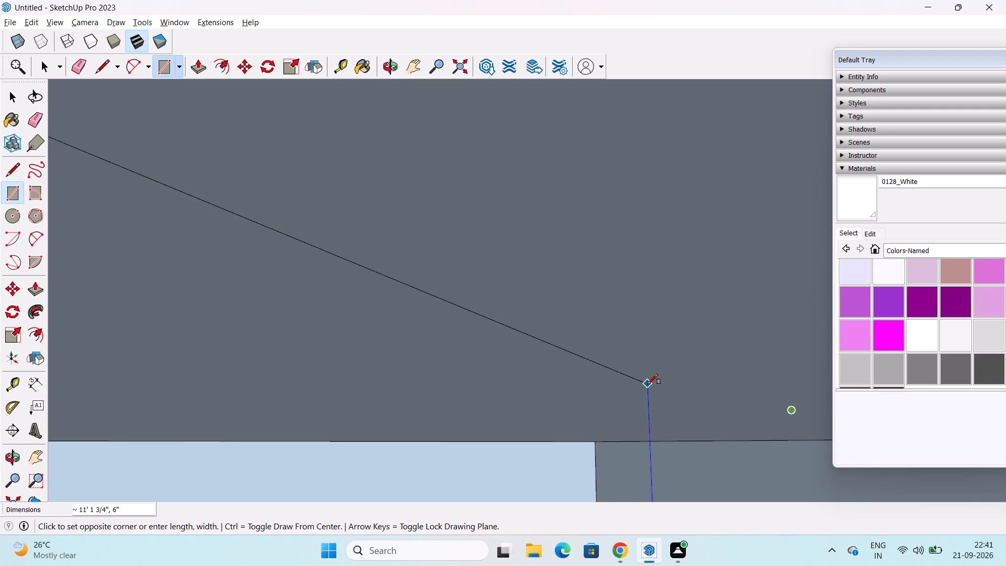
{"action": "middle_click_drag", "start_coordinate": [648, 384], "coordinate": [635, 317], "text": "shift"}
{"action": "middle_click_drag", "start_coordinate": [625, 402], "coordinate": [623, 335], "text": "shift"}
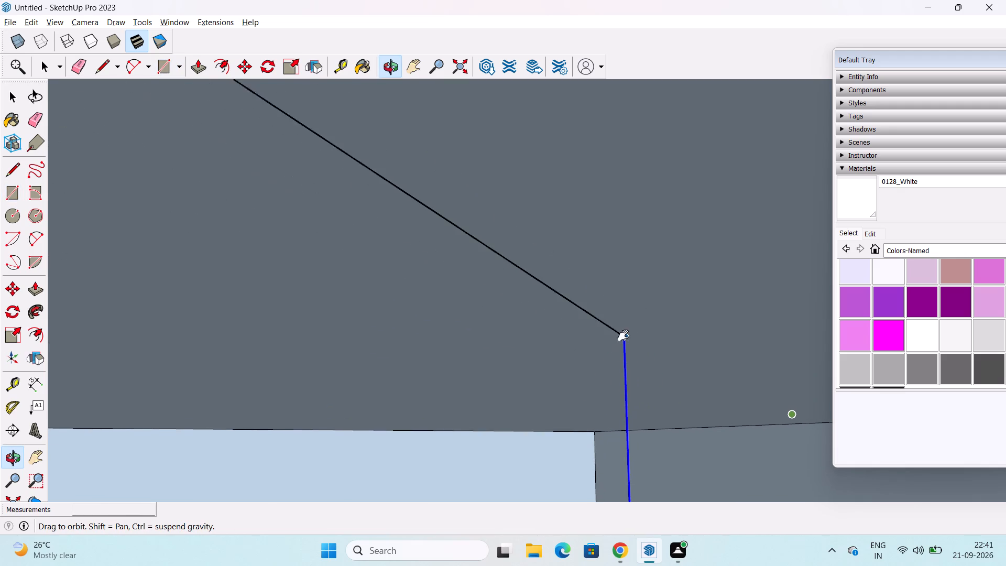
{"action": "middle_click_drag", "start_coordinate": [623, 335], "coordinate": [623, 329], "text": "shift"}
{"action": "scroll", "coordinate": [623, 329], "scroll_direction": "down", "scroll_amount": 5}
{"action": "scroll", "coordinate": [621, 399], "scroll_direction": "down", "scroll_amount": 3}
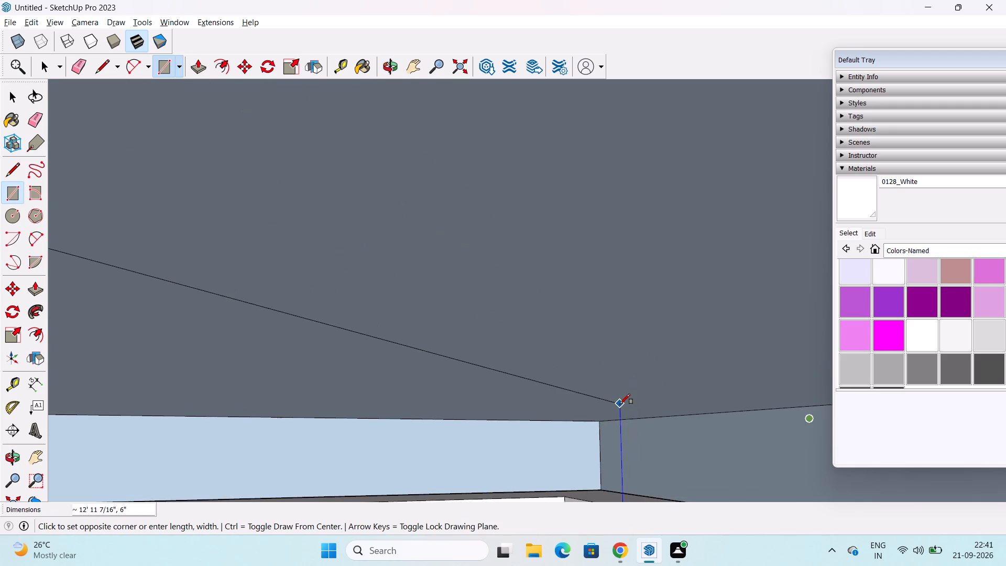
{"action": "scroll", "coordinate": [620, 404], "scroll_direction": "down", "scroll_amount": 3}
{"action": "scroll", "coordinate": [595, 473], "scroll_direction": "up", "scroll_amount": 9}
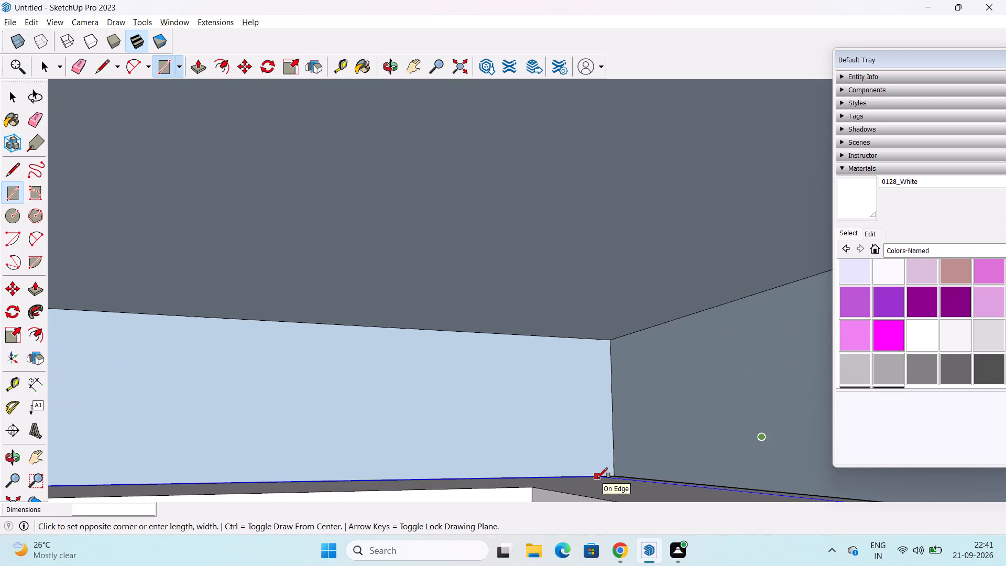
{"action": "left_click", "coordinate": [616, 477]}
{"action": "scroll", "coordinate": [616, 472], "scroll_direction": "down", "scroll_amount": 3}
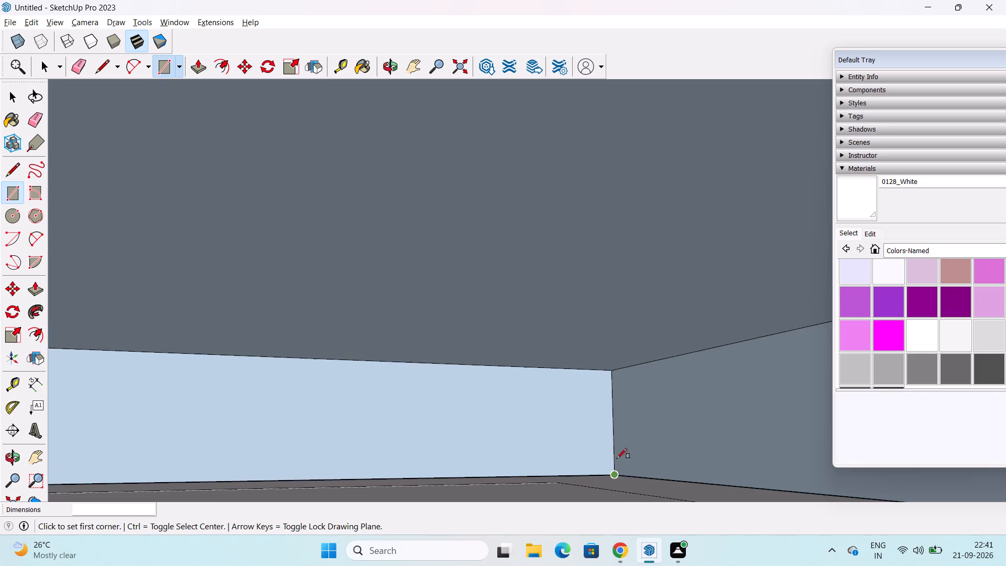
{"action": "scroll", "coordinate": [617, 459], "scroll_direction": "down", "scroll_amount": 20}
{"action": "scroll", "coordinate": [617, 459], "scroll_direction": "down", "scroll_amount": 6}
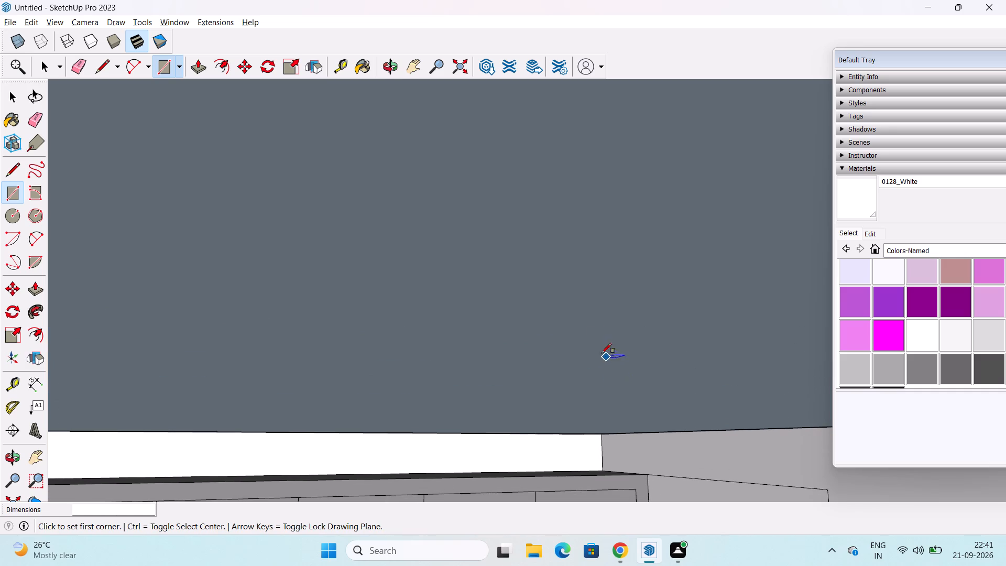
Extend the roof slab's side face about 5' 2 7/8" over the flat side section, to the corner above the side wall.
{"action": "key", "text": "space"}
{"action": "left_click", "coordinate": [460, 70]}
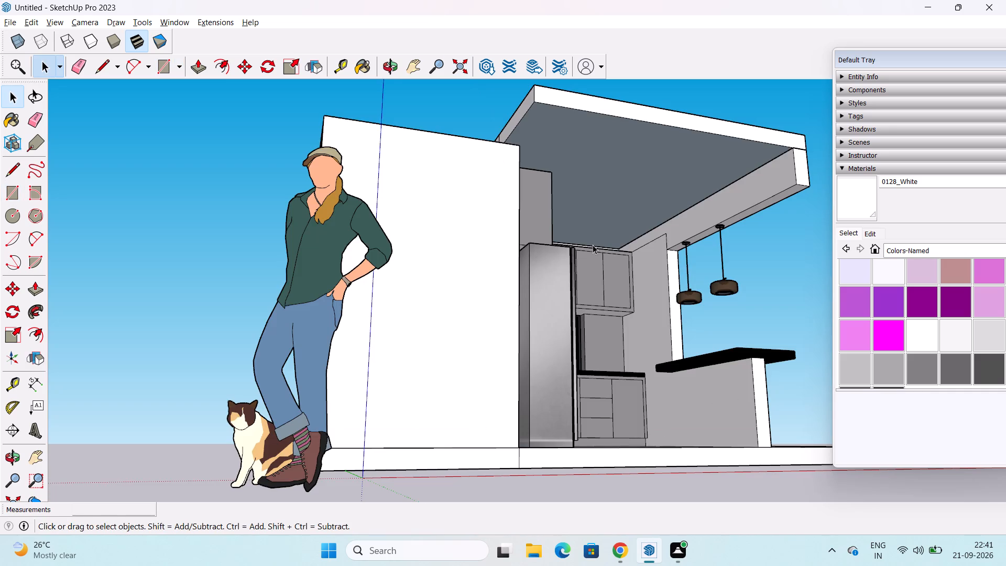
{"action": "middle_click_drag", "start_coordinate": [595, 244], "coordinate": [523, 311]}
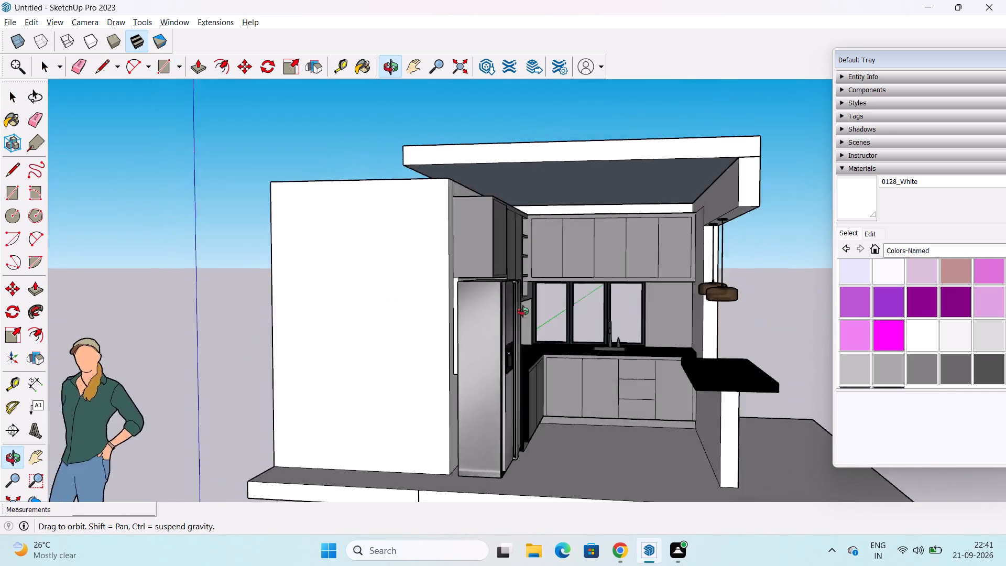
{"action": "middle_click_drag", "start_coordinate": [523, 311], "coordinate": [656, 383]}
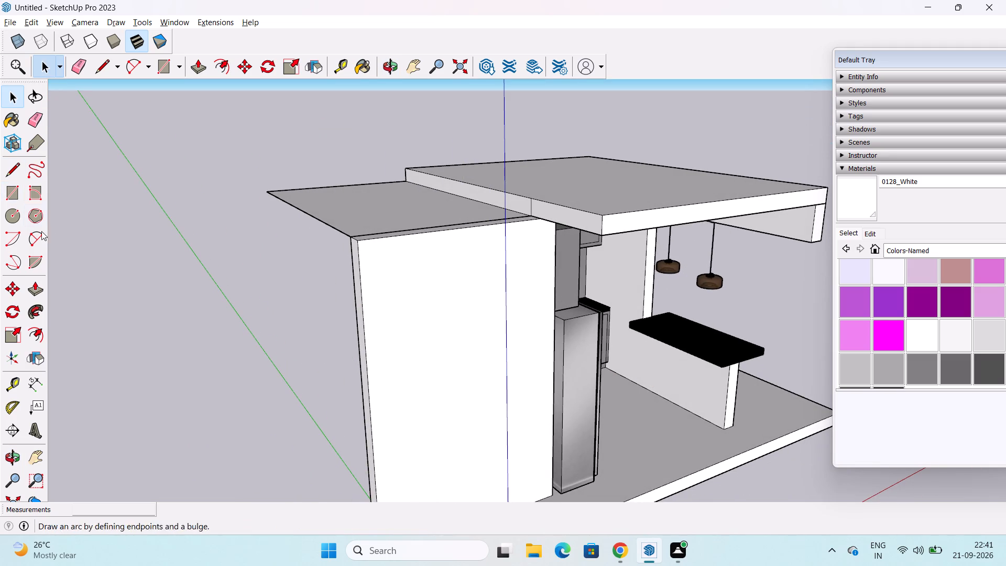
{"action": "left_click", "coordinate": [27, 291]}
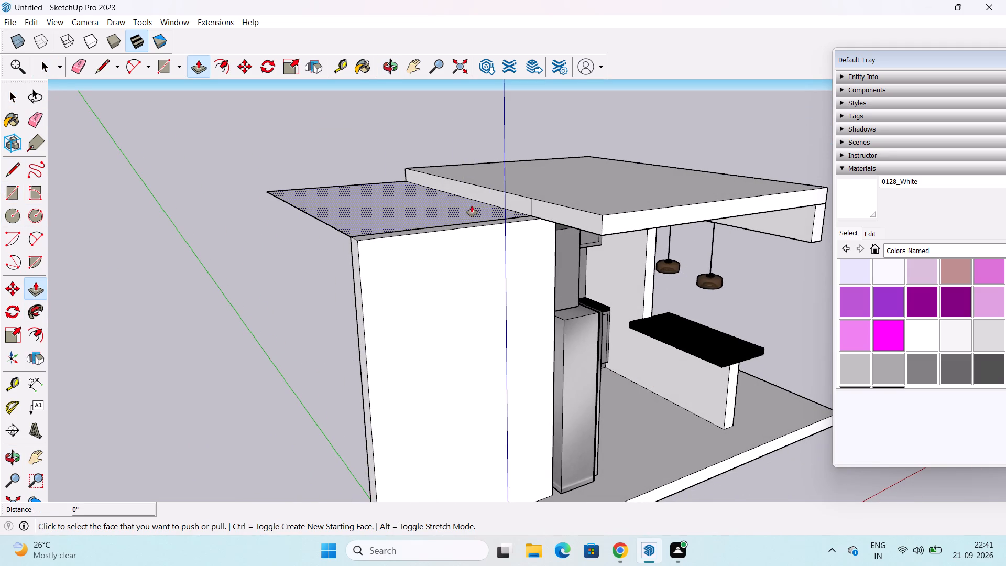
{"action": "left_click", "coordinate": [495, 193]}
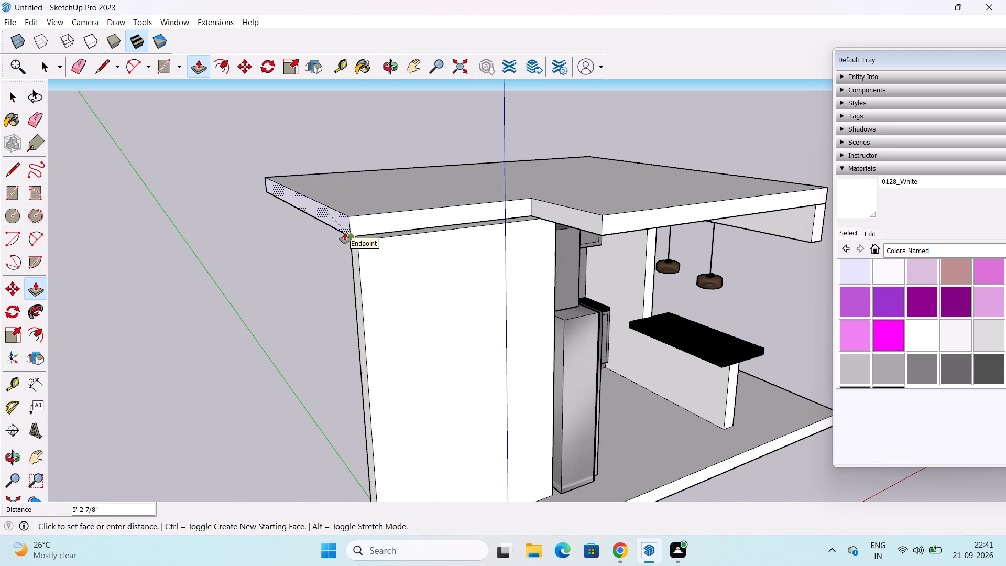
{"action": "left_click", "coordinate": [345, 233]}
Extend the front edge face of the side roof section outward, flush with the white side wall's front face.
{"action": "left_click", "coordinate": [463, 215]}
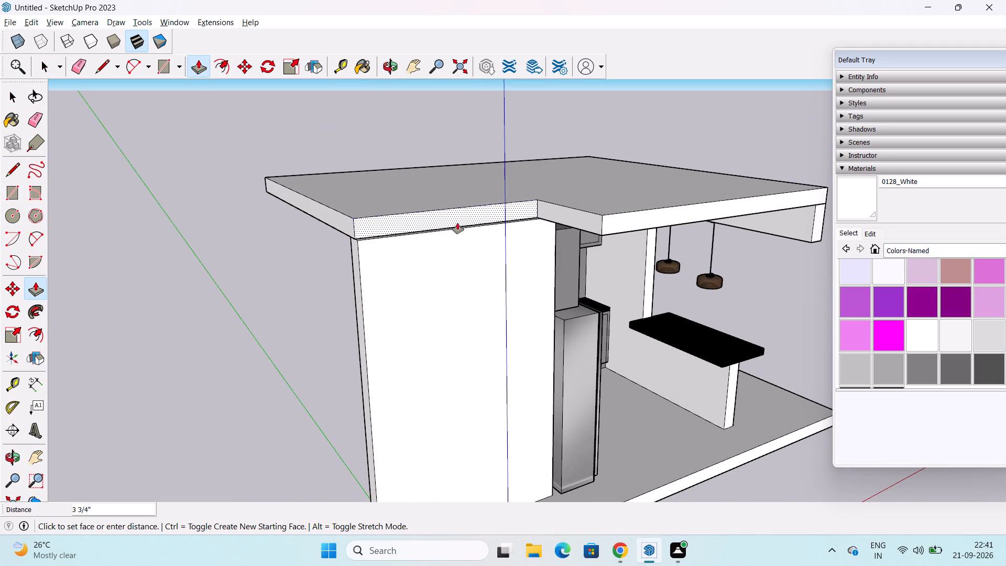
{"action": "left_click", "coordinate": [382, 239]}
{"action": "scroll", "coordinate": [407, 236], "scroll_direction": "down", "scroll_amount": 3}
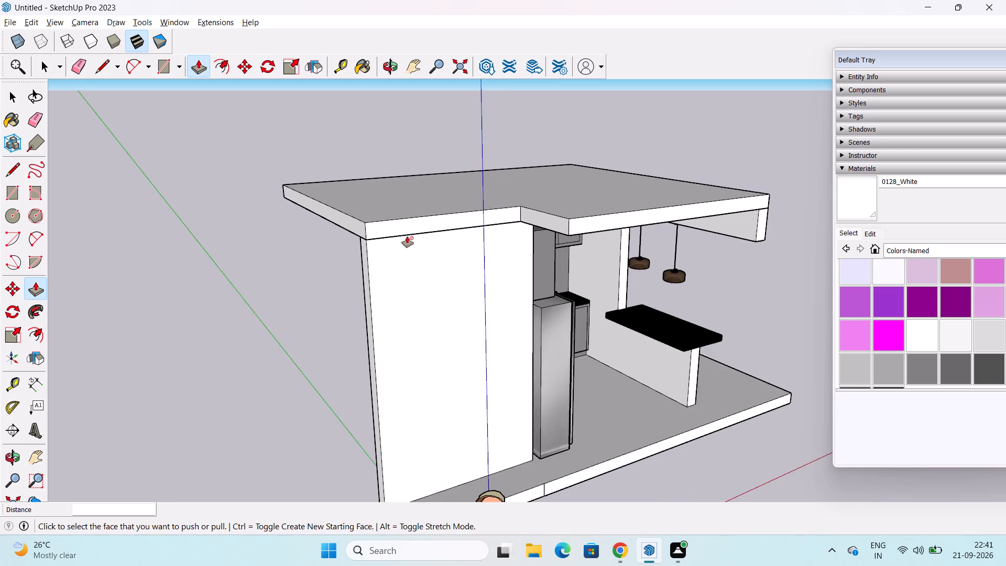
{"action": "middle_click_drag", "start_coordinate": [407, 236], "coordinate": [117, 145]}
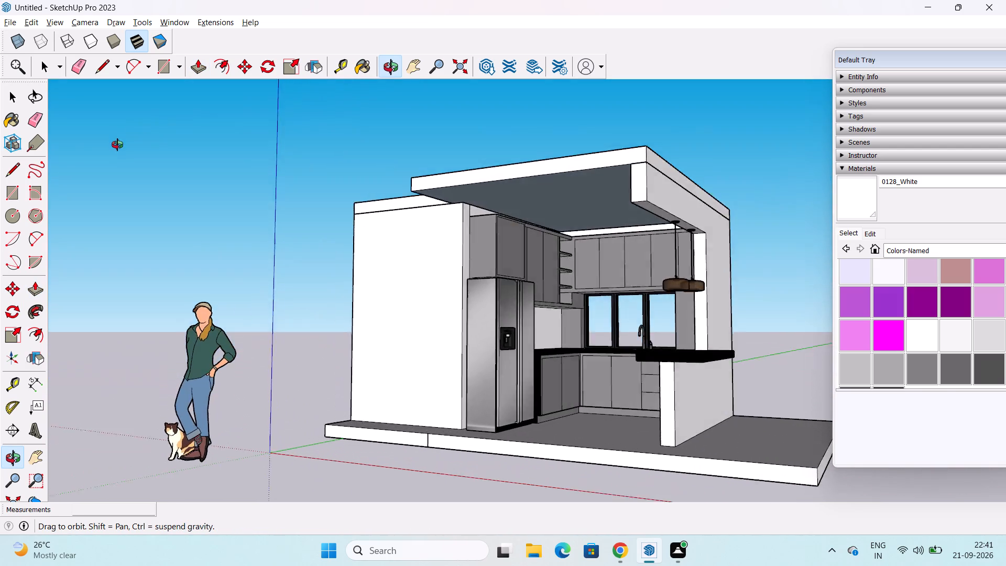
{"action": "middle_click_drag", "start_coordinate": [117, 145], "coordinate": [135, 175]}
{"action": "key", "text": "space"}
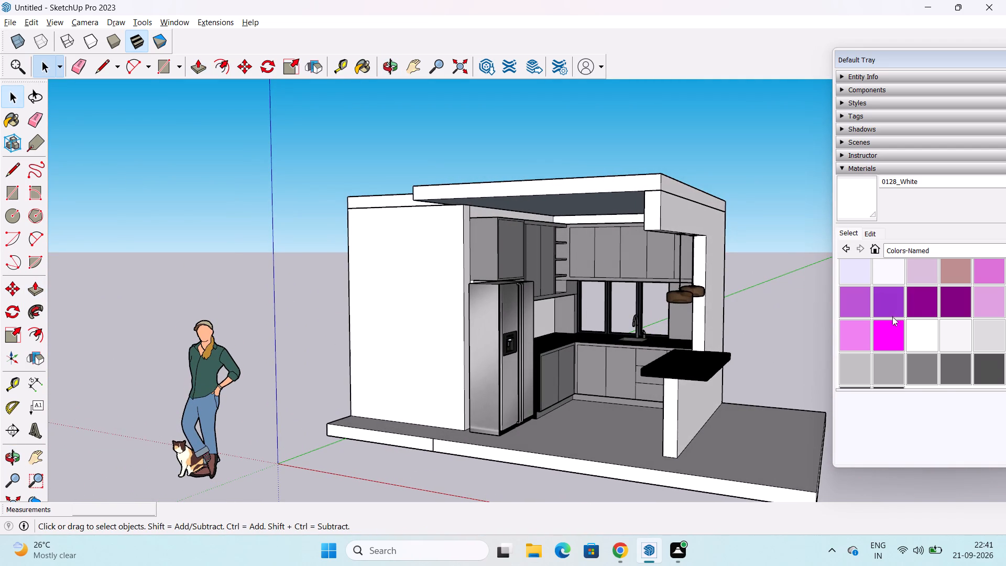
Paint the underside and the top of the roof slab with the 0128_White material.
{"action": "left_click", "coordinate": [932, 335]}
{"action": "scroll", "coordinate": [677, 282], "scroll_direction": "up", "scroll_amount": 2}
{"action": "middle_click_drag", "start_coordinate": [522, 236], "coordinate": [395, 48]}
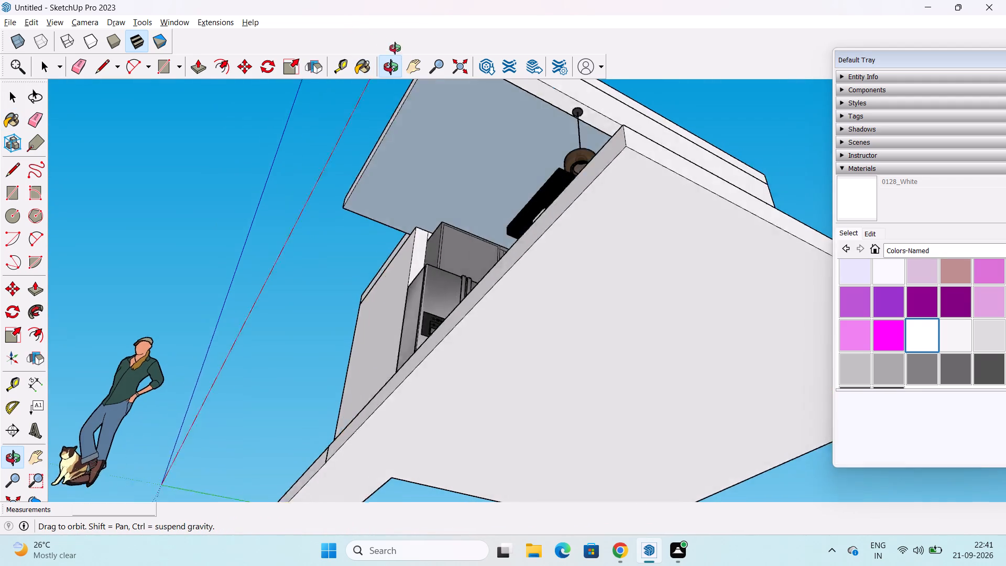
{"action": "middle_click_drag", "start_coordinate": [395, 48], "coordinate": [407, 59]}
{"action": "left_click", "coordinate": [462, 134]}
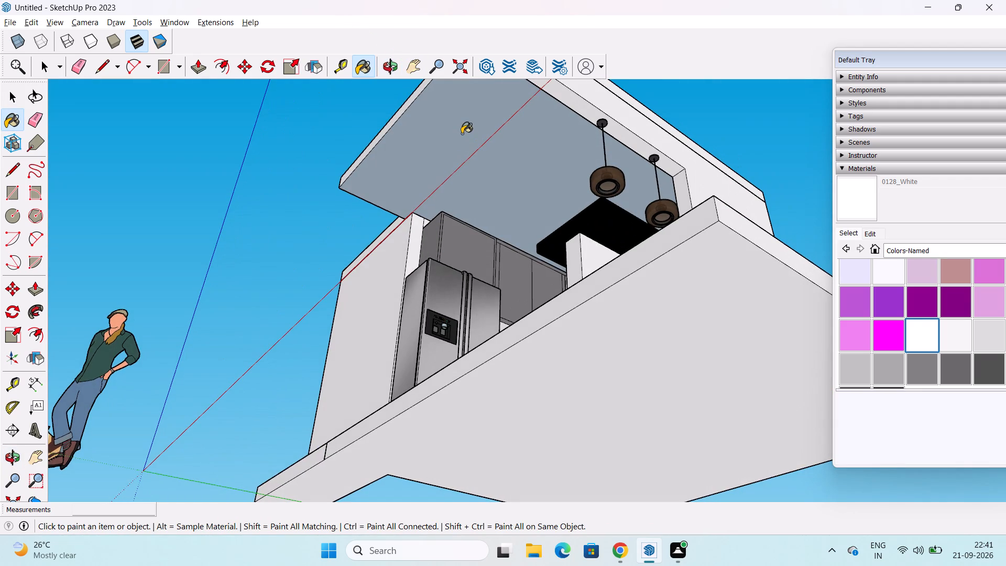
{"action": "middle_click_drag", "start_coordinate": [462, 134], "coordinate": [639, 235]}
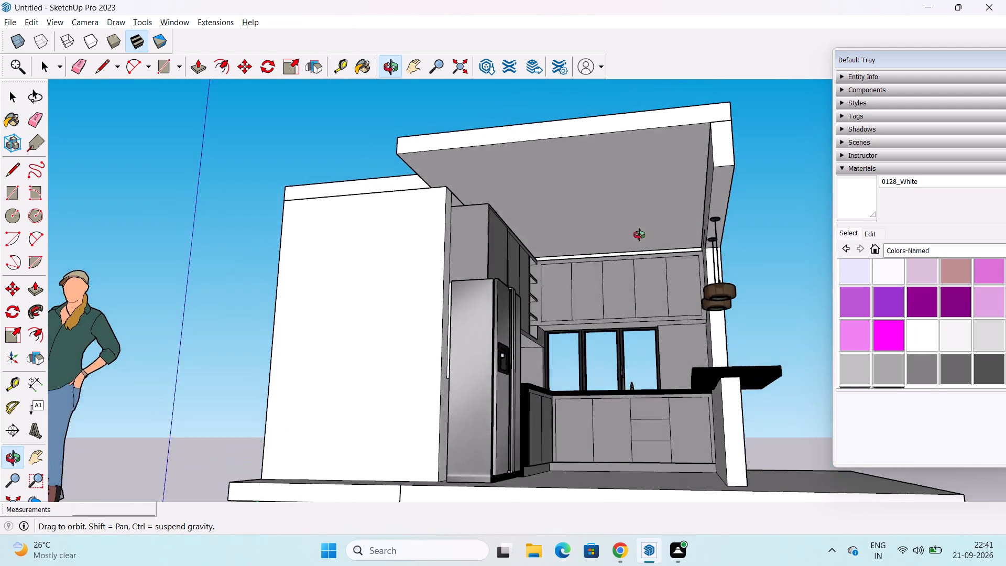
{"action": "middle_click_drag", "start_coordinate": [639, 235], "coordinate": [762, 390]}
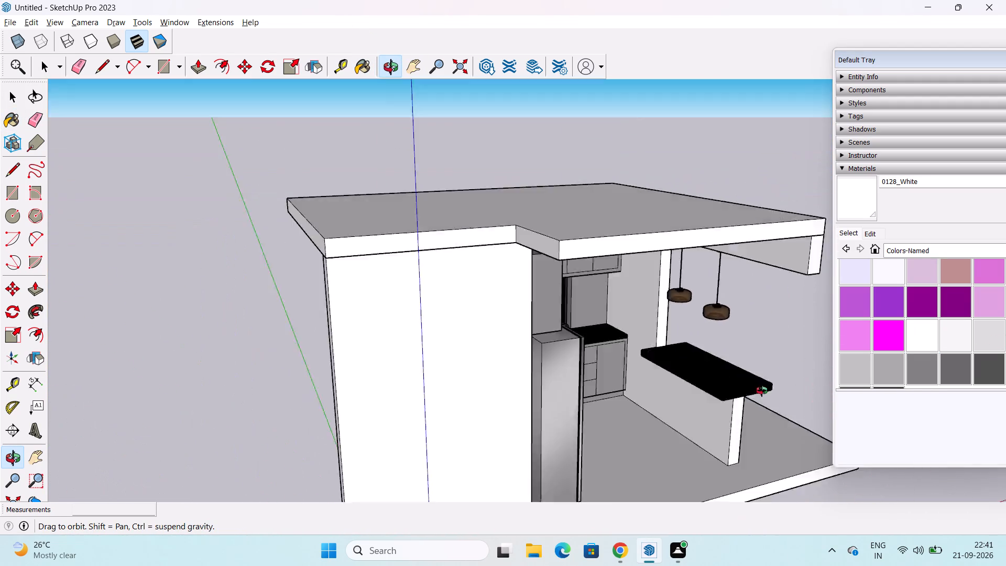
{"action": "middle_click_drag", "start_coordinate": [762, 390], "coordinate": [720, 462]}
{"action": "left_click", "coordinate": [670, 271]}
Paint the floor slab and the outer faces of the side walls with the 0128_White material.
{"action": "scroll", "coordinate": [732, 270], "scroll_direction": "down", "scroll_amount": 3}
{"action": "middle_click_drag", "start_coordinate": [741, 274], "coordinate": [457, 202]}
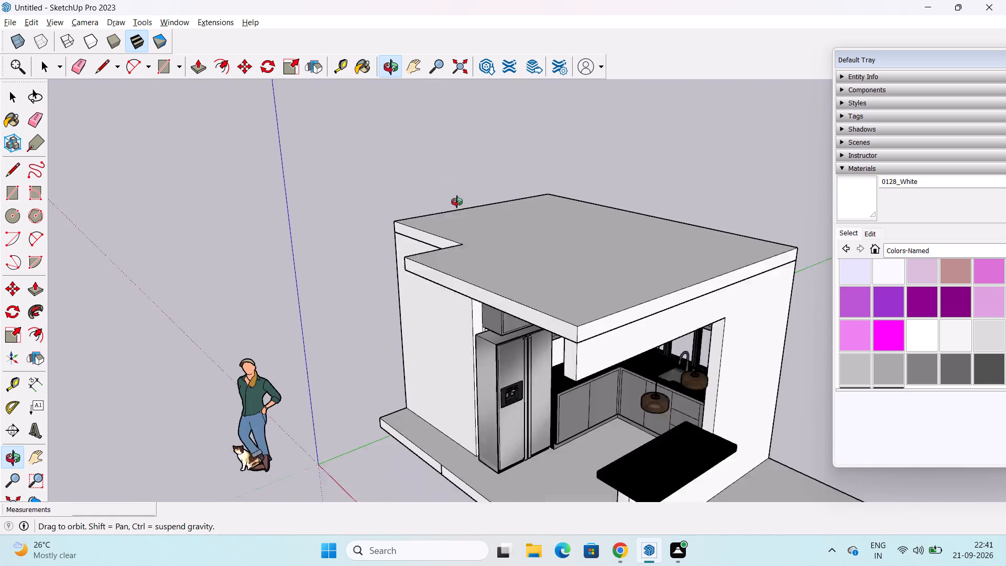
{"action": "middle_click_drag", "start_coordinate": [457, 202], "coordinate": [449, 204]}
{"action": "left_click", "coordinate": [503, 488]}
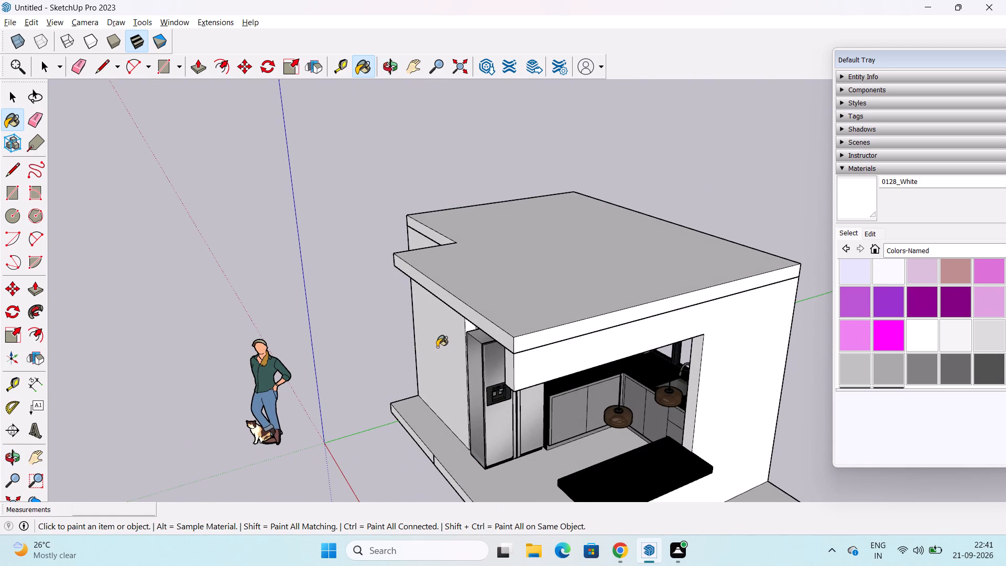
{"action": "left_click", "coordinate": [437, 347]}
{"action": "scroll", "coordinate": [509, 349], "scroll_direction": "down", "scroll_amount": 3}
{"action": "left_click", "coordinate": [712, 386]}
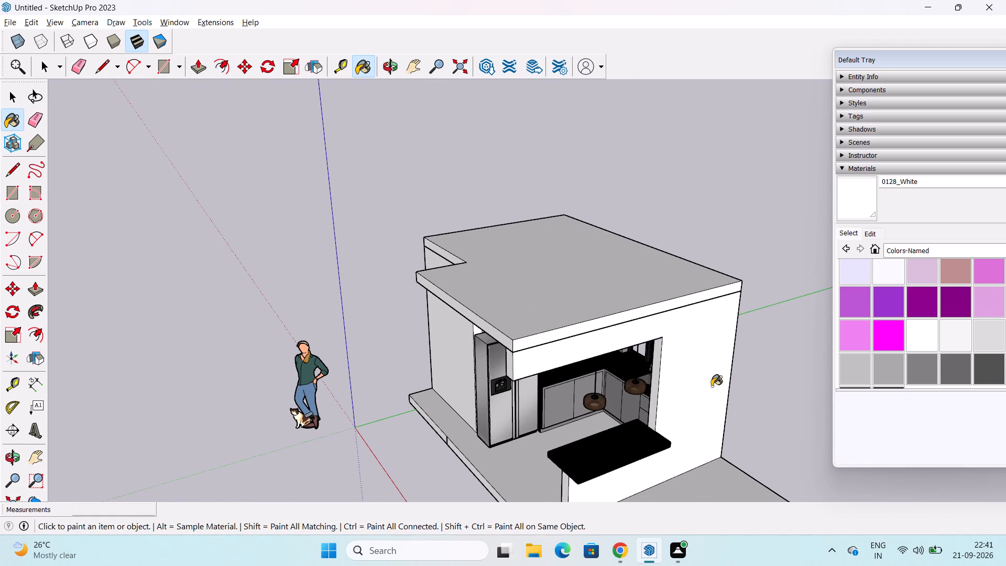
Examine the roofed kitchen model from all sides, checking the slab, walls, counters and hanging lights.
{"action": "middle_click_drag", "start_coordinate": [712, 377], "coordinate": [841, 357]}
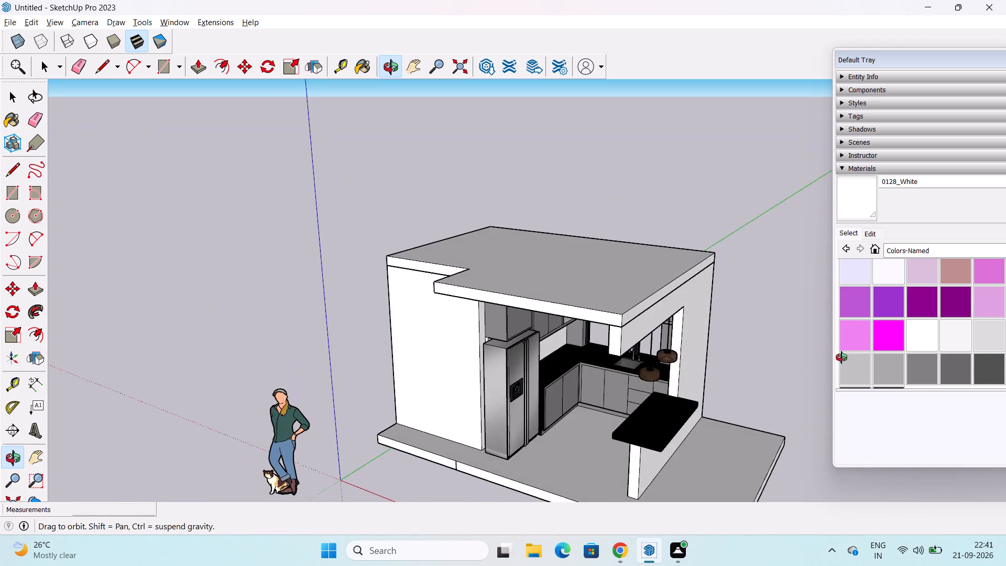
{"action": "middle_click_drag", "start_coordinate": [841, 357], "coordinate": [842, 357]}
{"action": "scroll", "coordinate": [484, 362], "scroll_direction": "down", "scroll_amount": 1}
{"action": "middle_click_drag", "start_coordinate": [478, 356], "coordinate": [848, 375]}
{"action": "middle_click_drag", "start_coordinate": [465, 374], "coordinate": [629, 350]}
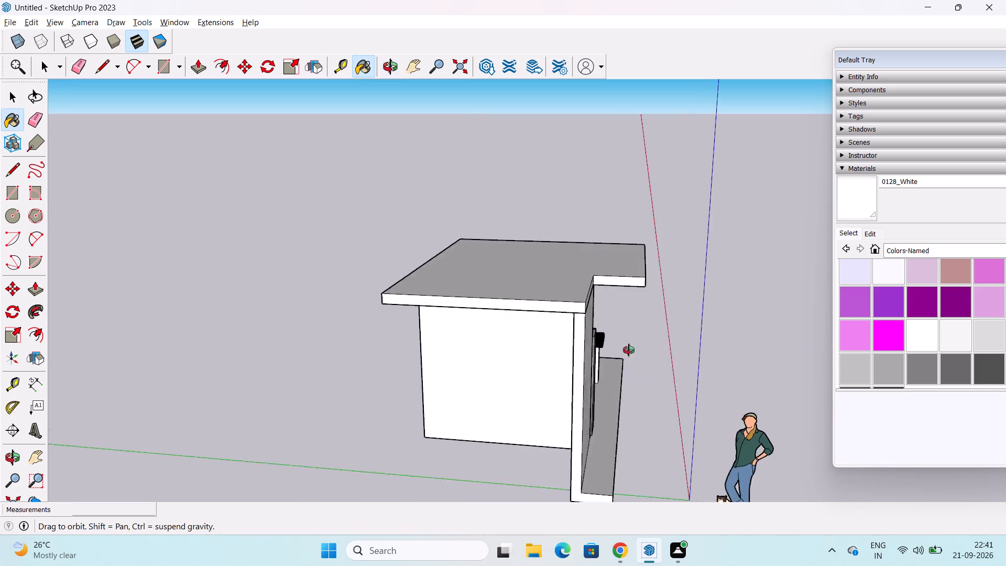
{"action": "middle_click_drag", "start_coordinate": [629, 350], "coordinate": [345, 349]}
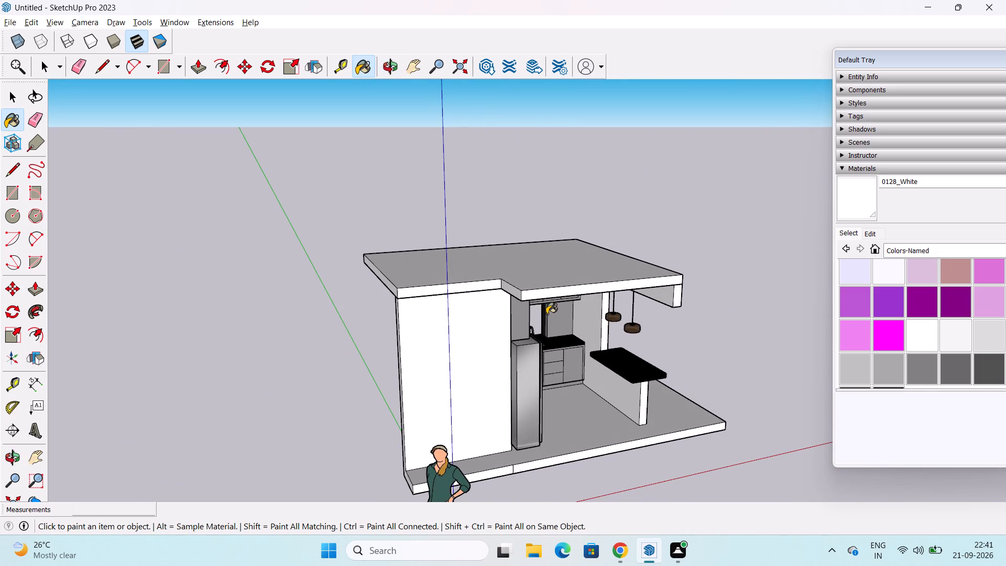
{"action": "scroll", "coordinate": [543, 314], "scroll_direction": "down", "scroll_amount": 2}
{"action": "middle_click_drag", "start_coordinate": [549, 344], "coordinate": [277, 246]}
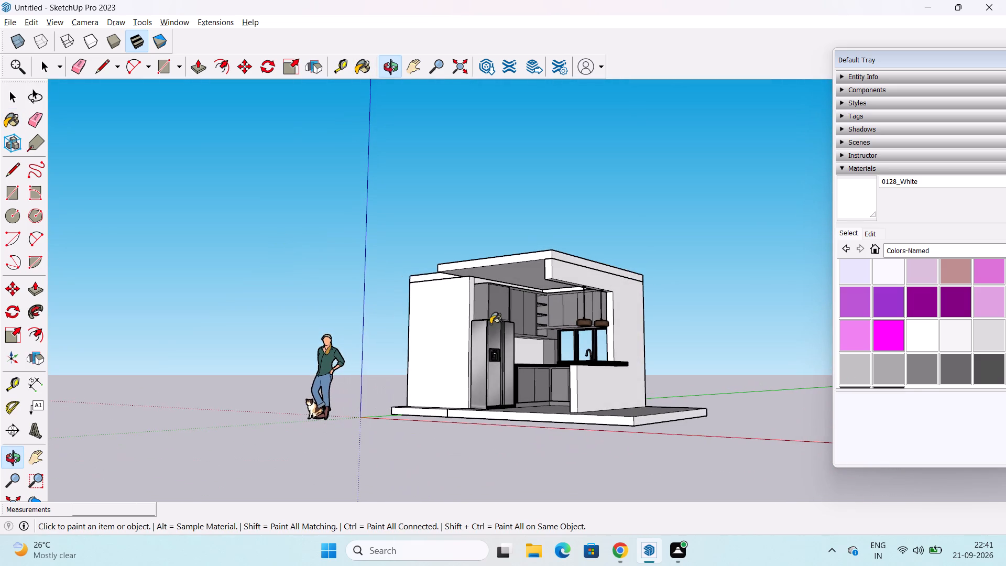
{"action": "scroll", "coordinate": [541, 338], "scroll_direction": "up", "scroll_amount": 5}
{"action": "middle_click_drag", "start_coordinate": [542, 336], "coordinate": [451, 287], "text": "shift"}
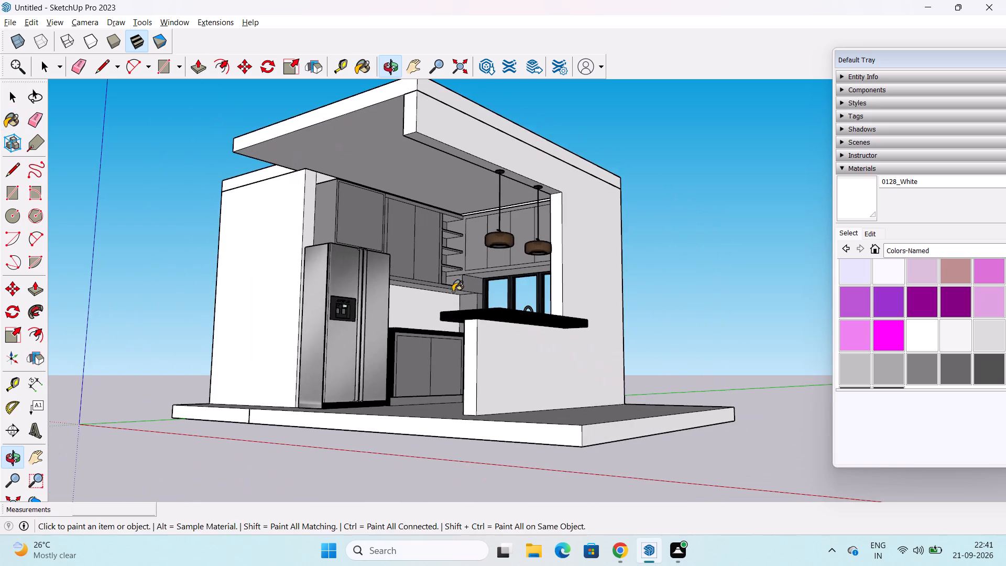
{"action": "middle_click_drag", "start_coordinate": [457, 291], "coordinate": [551, 350]}
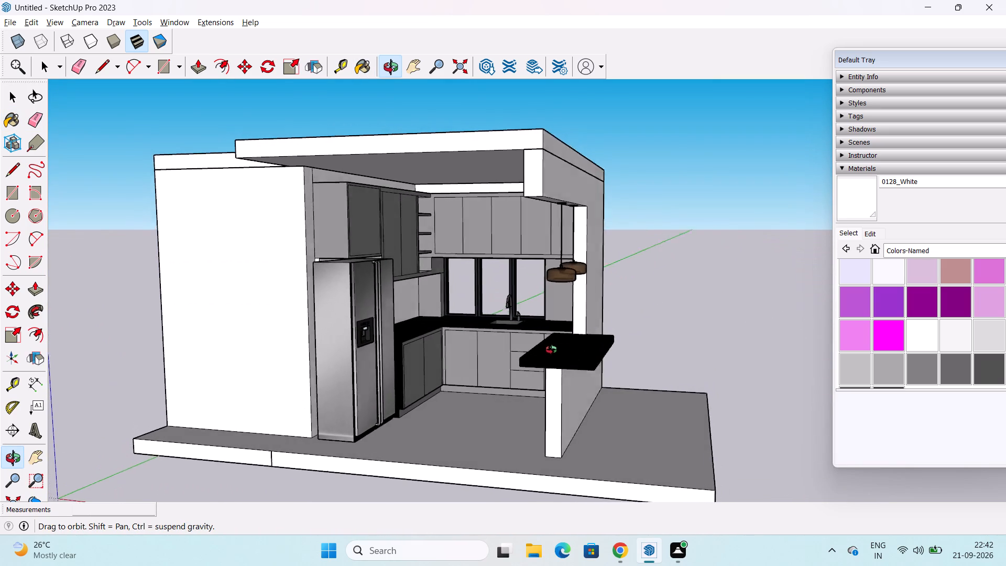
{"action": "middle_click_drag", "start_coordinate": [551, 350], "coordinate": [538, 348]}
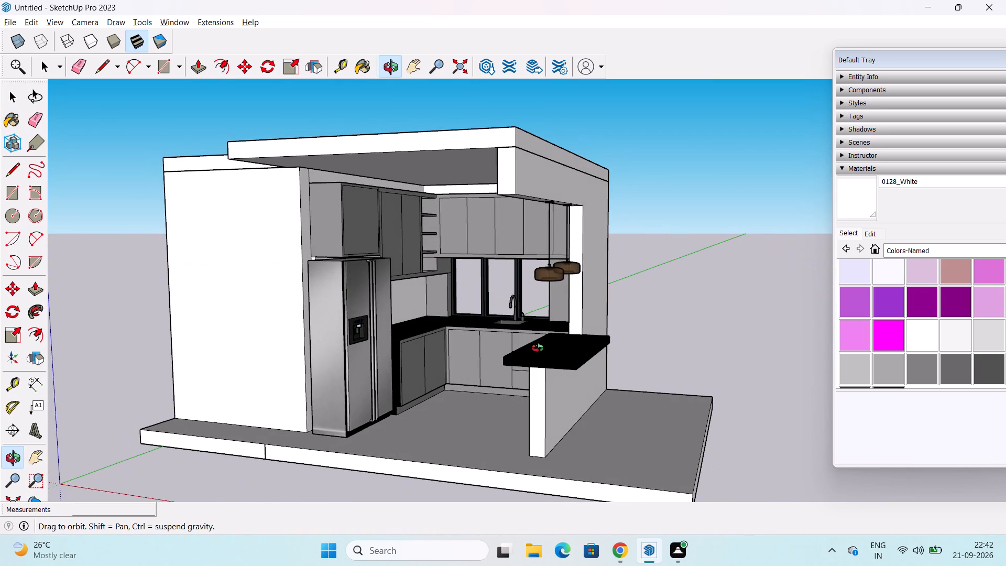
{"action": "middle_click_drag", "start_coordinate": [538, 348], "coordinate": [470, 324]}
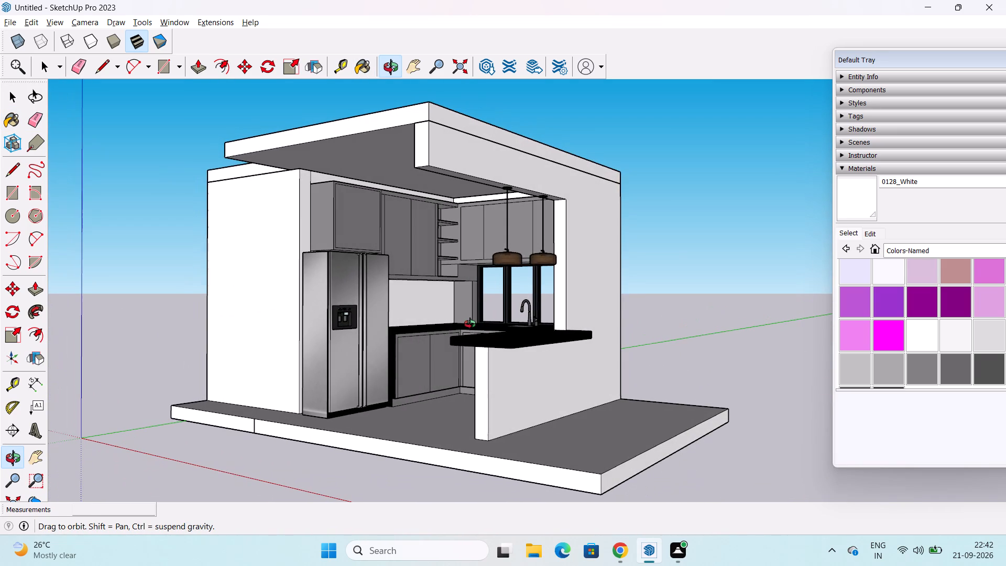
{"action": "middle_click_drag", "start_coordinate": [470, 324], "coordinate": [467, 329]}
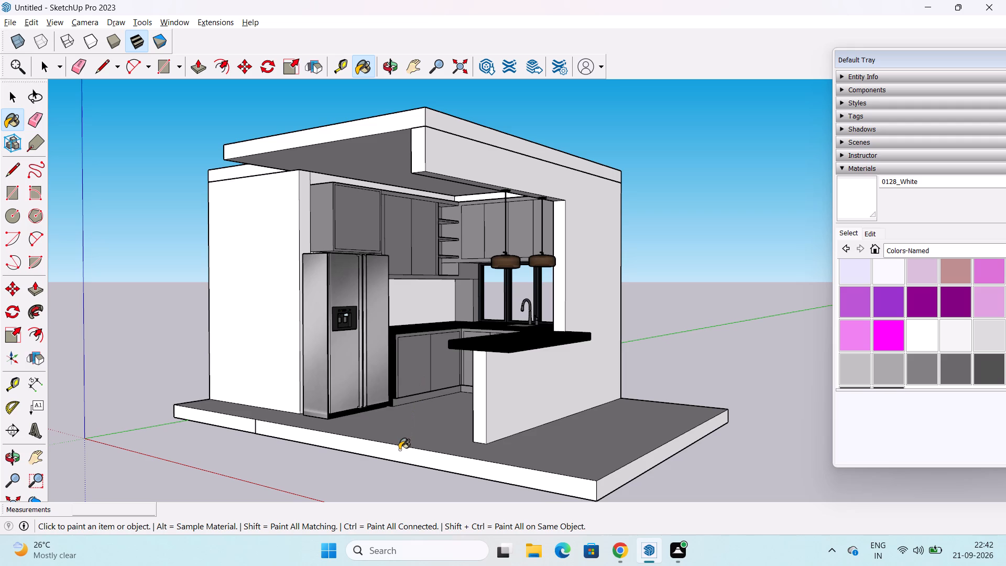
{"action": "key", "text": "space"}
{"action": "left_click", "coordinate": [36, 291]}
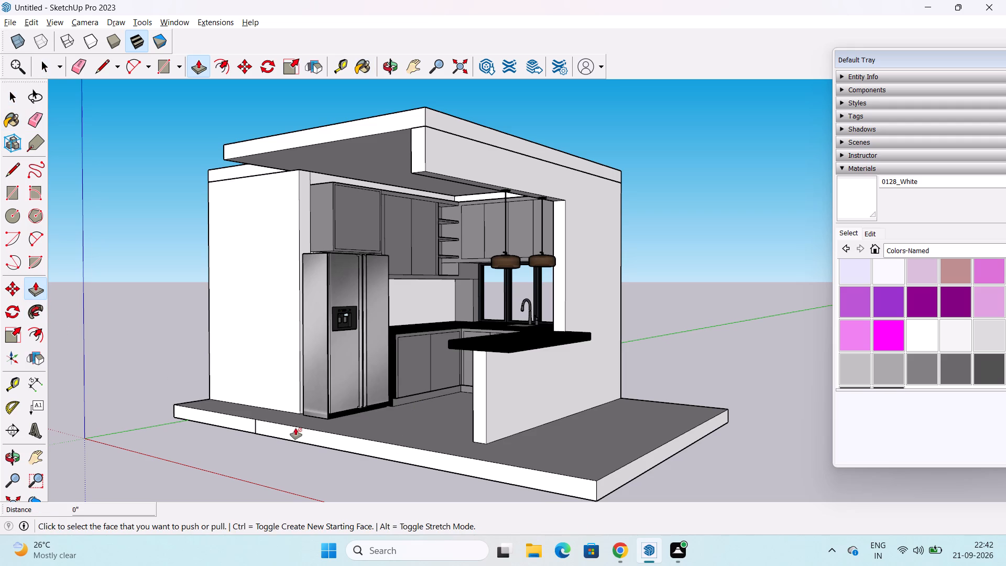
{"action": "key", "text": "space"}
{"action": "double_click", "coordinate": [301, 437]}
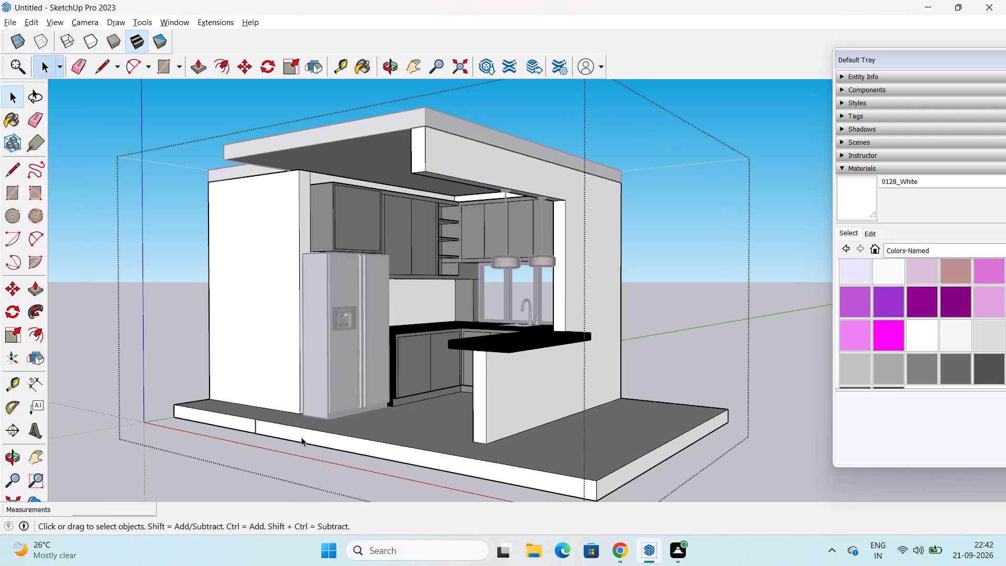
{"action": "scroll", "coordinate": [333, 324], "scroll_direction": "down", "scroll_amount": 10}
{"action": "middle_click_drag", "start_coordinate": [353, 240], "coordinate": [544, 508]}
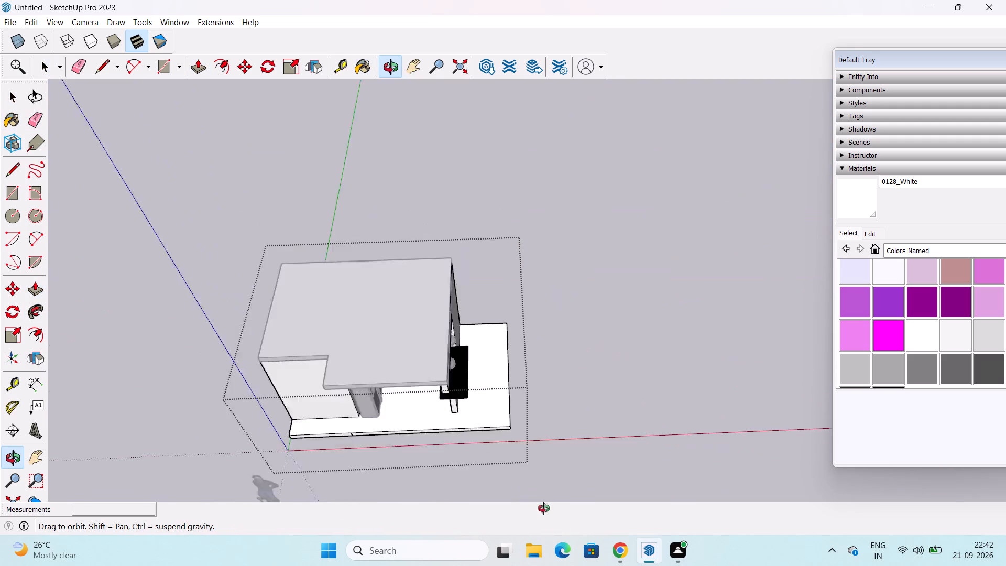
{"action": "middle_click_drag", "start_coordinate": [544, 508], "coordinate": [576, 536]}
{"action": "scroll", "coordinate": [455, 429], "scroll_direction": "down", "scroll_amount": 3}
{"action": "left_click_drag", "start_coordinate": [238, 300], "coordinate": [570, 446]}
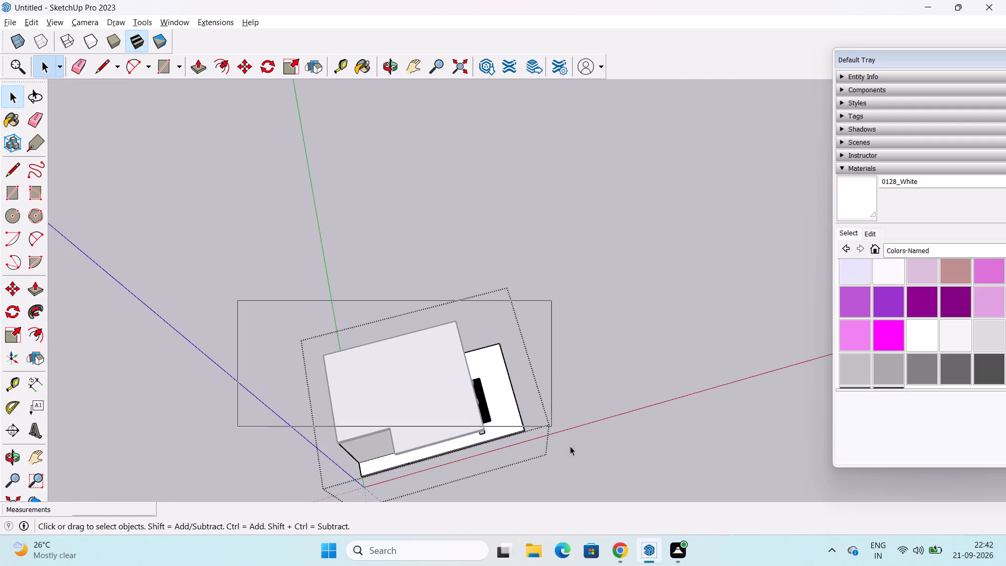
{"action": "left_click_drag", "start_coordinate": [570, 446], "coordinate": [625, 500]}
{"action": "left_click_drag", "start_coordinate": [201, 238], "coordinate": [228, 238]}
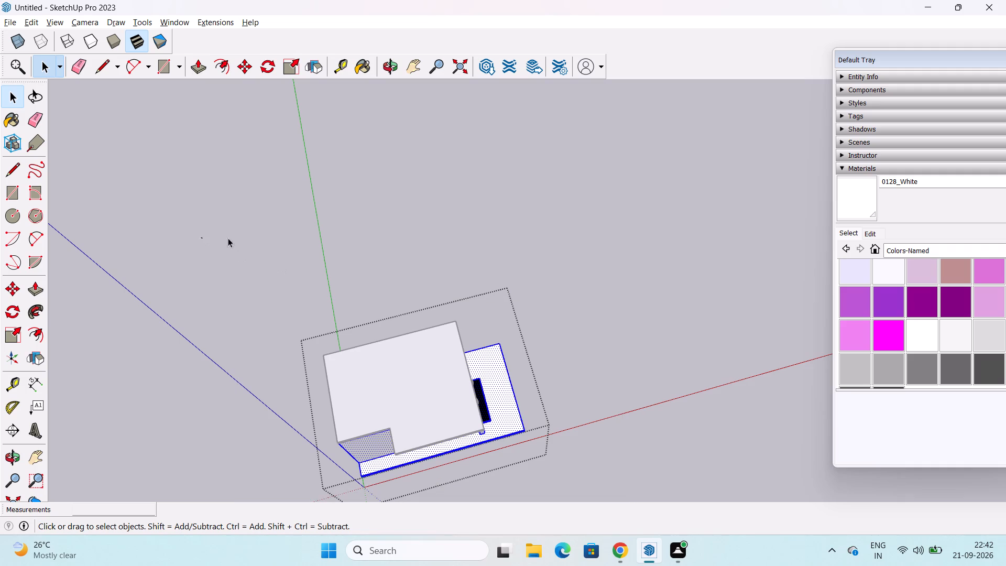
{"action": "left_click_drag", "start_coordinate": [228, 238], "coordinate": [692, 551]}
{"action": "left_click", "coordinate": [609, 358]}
Select the whole kitchen model and explode the group holding the walls and floor slab.
{"action": "left_click_drag", "start_coordinate": [232, 262], "coordinate": [646, 530]}
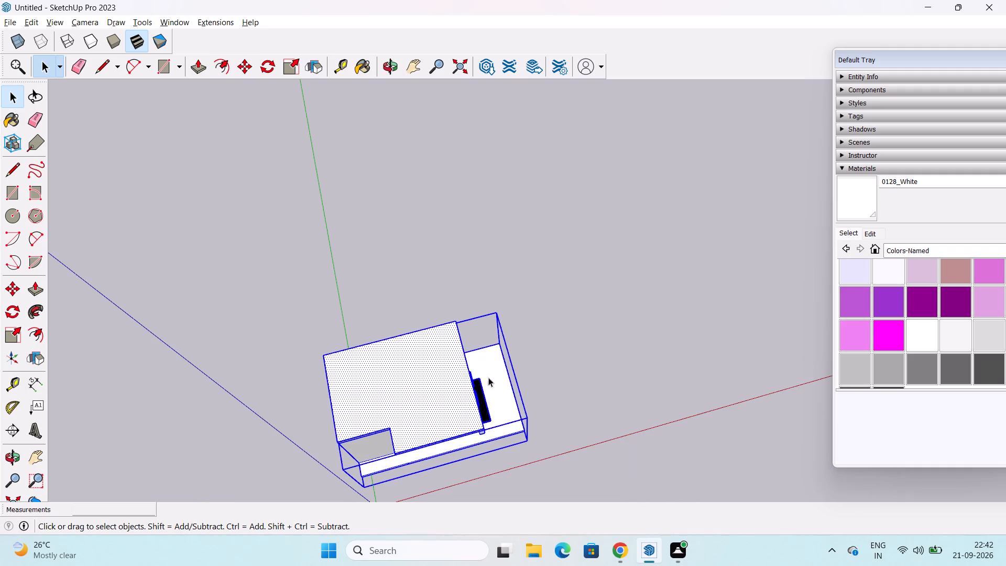
{"action": "right_click", "coordinate": [466, 371]}
{"action": "left_click", "coordinate": [544, 219]}
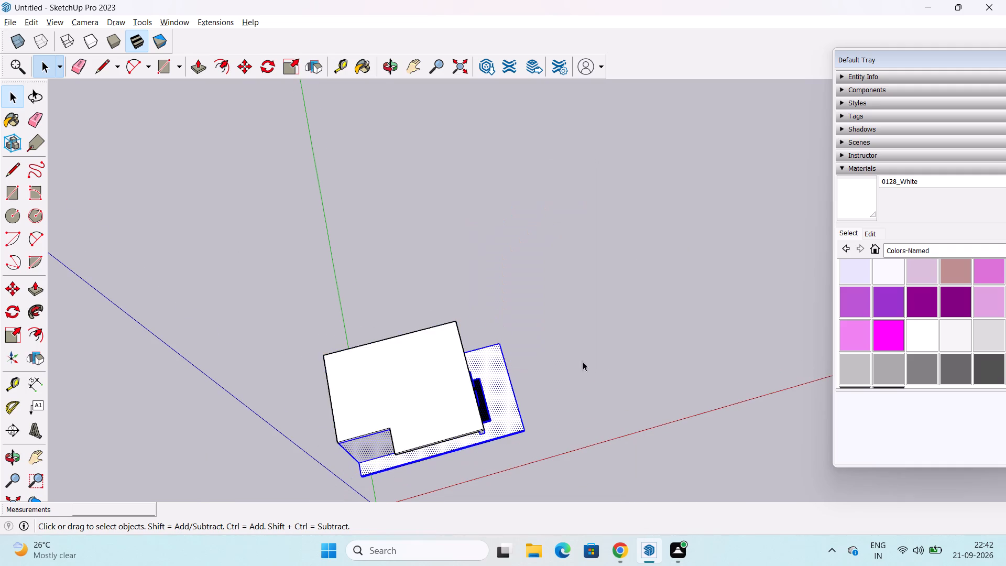
{"action": "scroll", "coordinate": [602, 396], "scroll_direction": "down", "scroll_amount": 3}
{"action": "middle_click_drag", "start_coordinate": [608, 409], "coordinate": [438, 232]}
{"action": "left_click", "coordinate": [506, 417]}
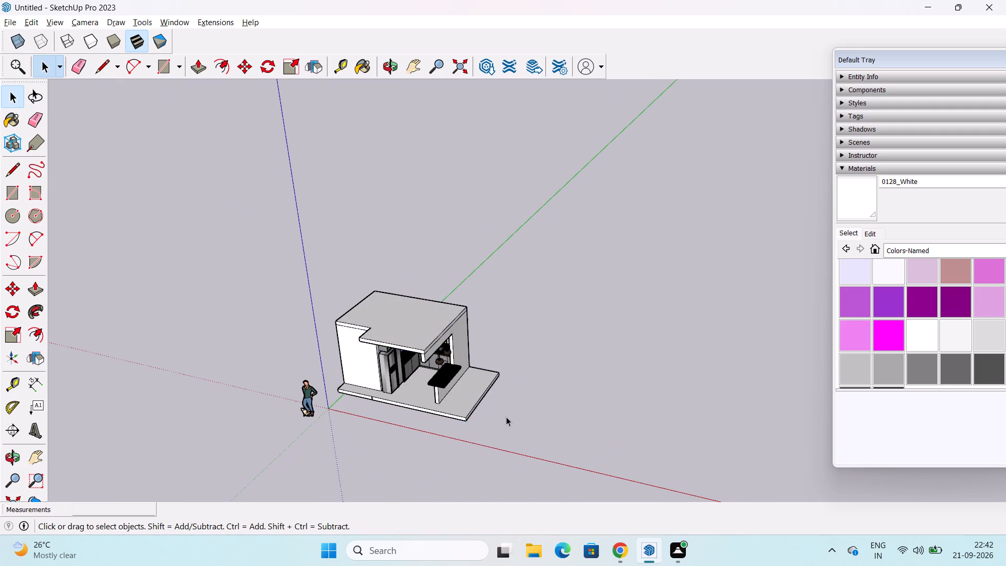
Pull the recessed face of the short front return wall 9' back, flush with the window wall, filling the outer recess.
{"action": "scroll", "coordinate": [386, 396], "scroll_direction": "up", "scroll_amount": 5}
{"action": "middle_click_drag", "start_coordinate": [392, 389], "coordinate": [318, 271]}
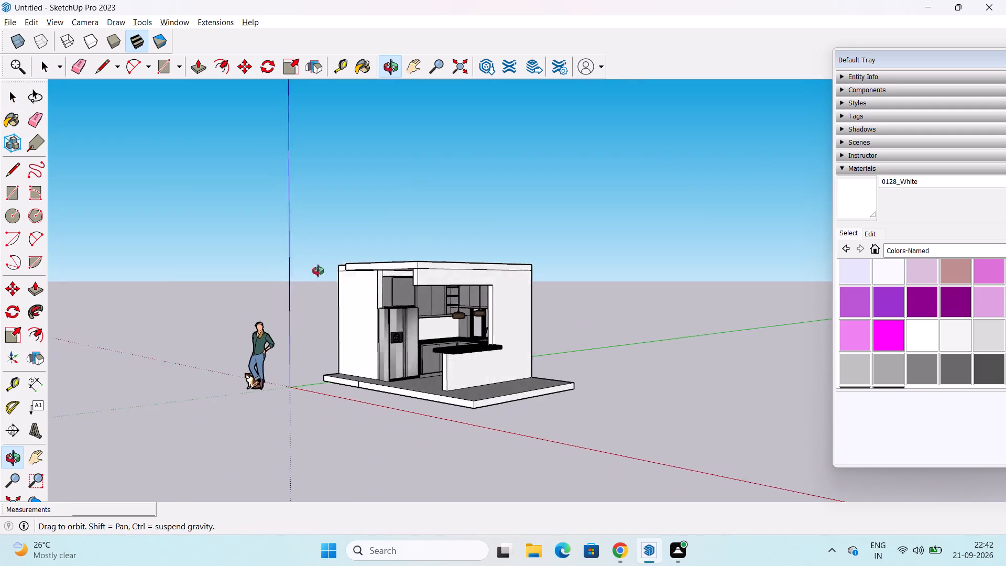
{"action": "middle_click_drag", "start_coordinate": [318, 271], "coordinate": [472, 271]}
{"action": "scroll", "coordinate": [463, 284], "scroll_direction": "up", "scroll_amount": 5}
{"action": "scroll", "coordinate": [458, 284], "scroll_direction": "down", "scroll_amount": 3}
{"action": "middle_click_drag", "start_coordinate": [442, 270], "coordinate": [671, 301]}
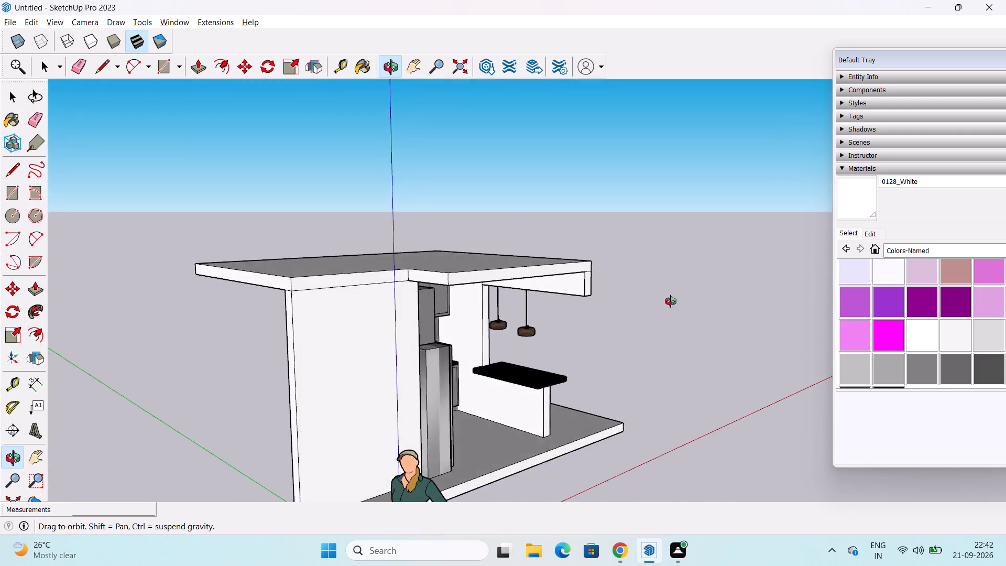
{"action": "middle_click_drag", "start_coordinate": [671, 301], "coordinate": [924, 301]}
{"action": "scroll", "coordinate": [730, 355], "scroll_direction": "down", "scroll_amount": 5}
{"action": "middle_click_drag", "start_coordinate": [719, 372], "coordinate": [731, 364]}
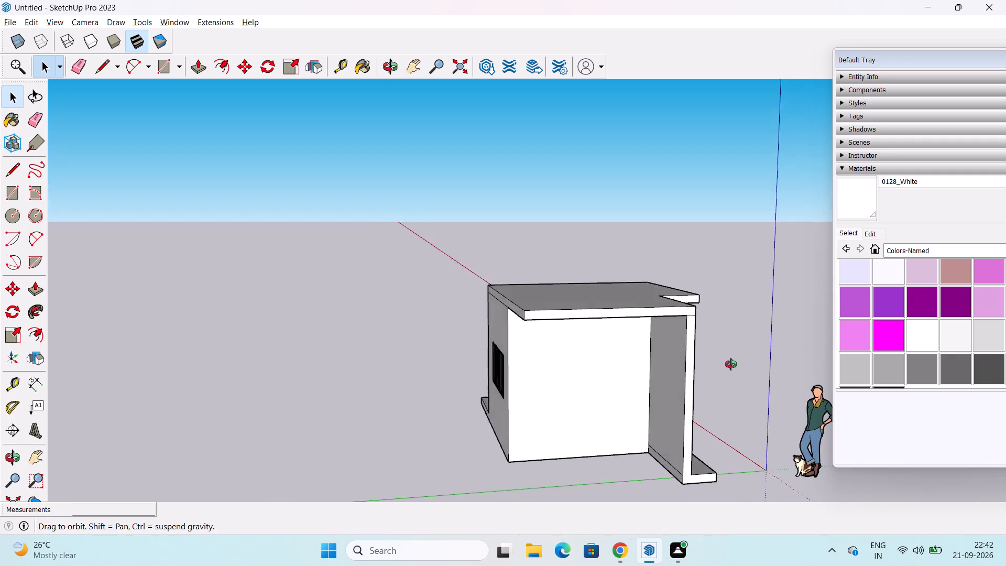
{"action": "middle_click_drag", "start_coordinate": [731, 364], "coordinate": [784, 338]}
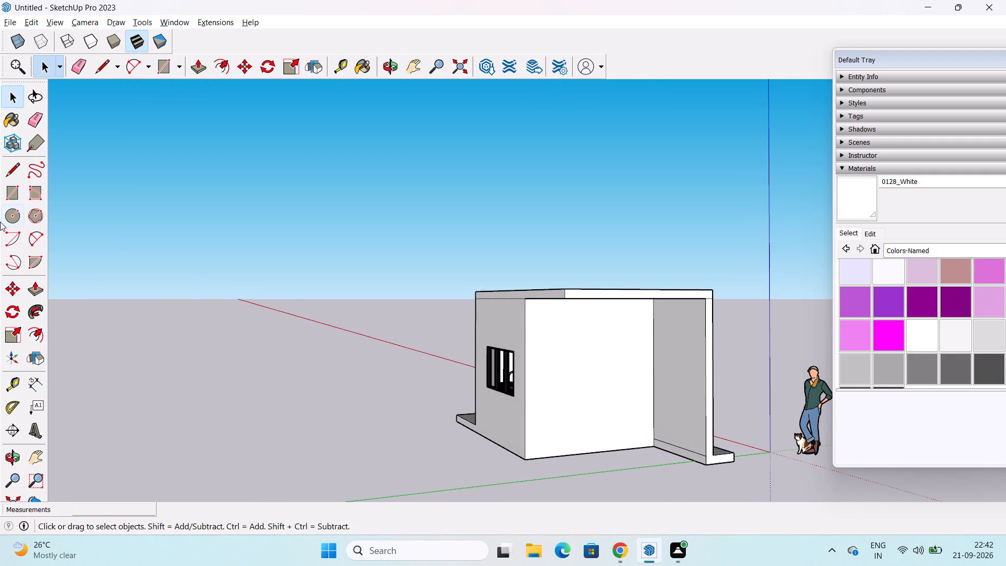
{"action": "left_click", "coordinate": [34, 285]}
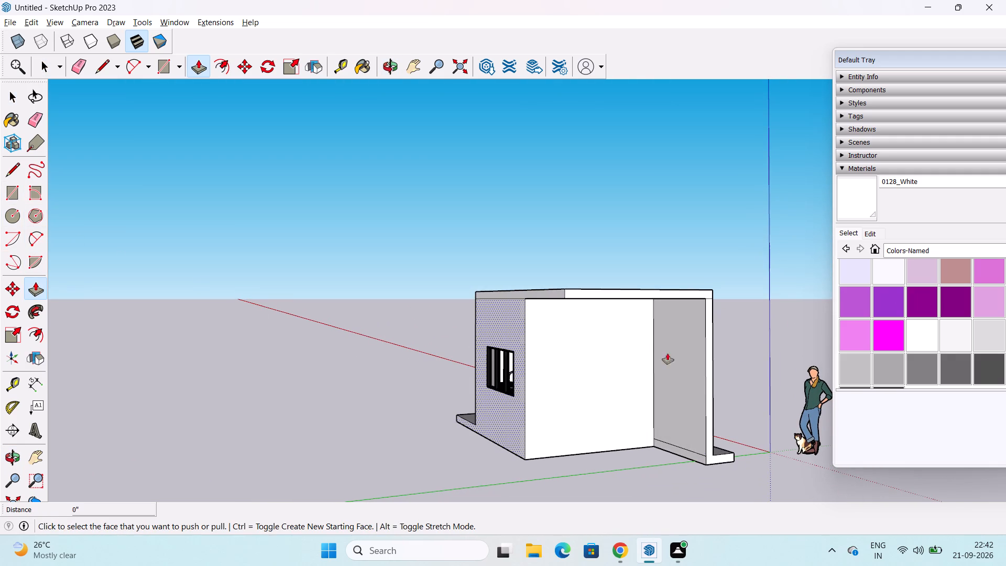
{"action": "left_click", "coordinate": [695, 362]}
{"action": "left_click", "coordinate": [529, 363]}
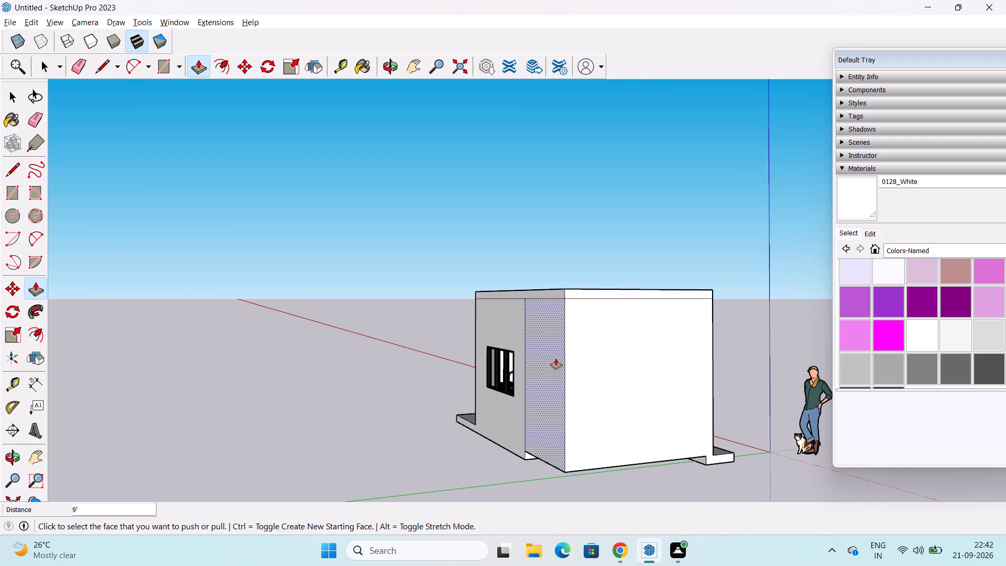
Extend the underside of the filled-in wall block down 6", flush with the bottom of the floor slab.
{"action": "middle_click_drag", "start_coordinate": [620, 418], "coordinate": [568, 252]}
{"action": "left_click", "coordinate": [670, 358]}
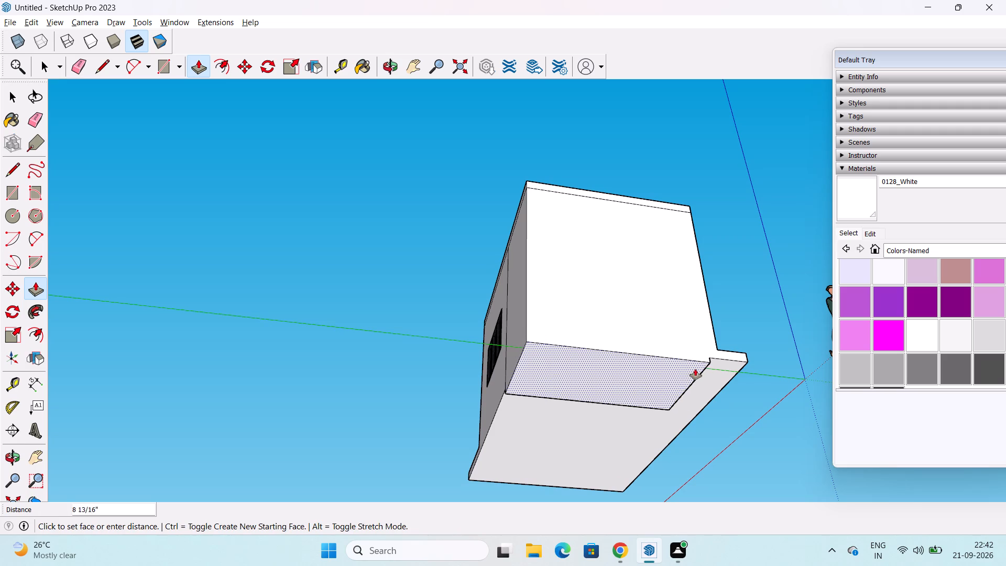
{"action": "left_click", "coordinate": [707, 361]}
Extend both front edge sections of the floor slab outward by the same distance, keeping the front edge straight.
{"action": "scroll", "coordinate": [716, 347], "scroll_direction": "down", "scroll_amount": 3}
{"action": "middle_click_drag", "start_coordinate": [724, 336], "coordinate": [652, 360]}
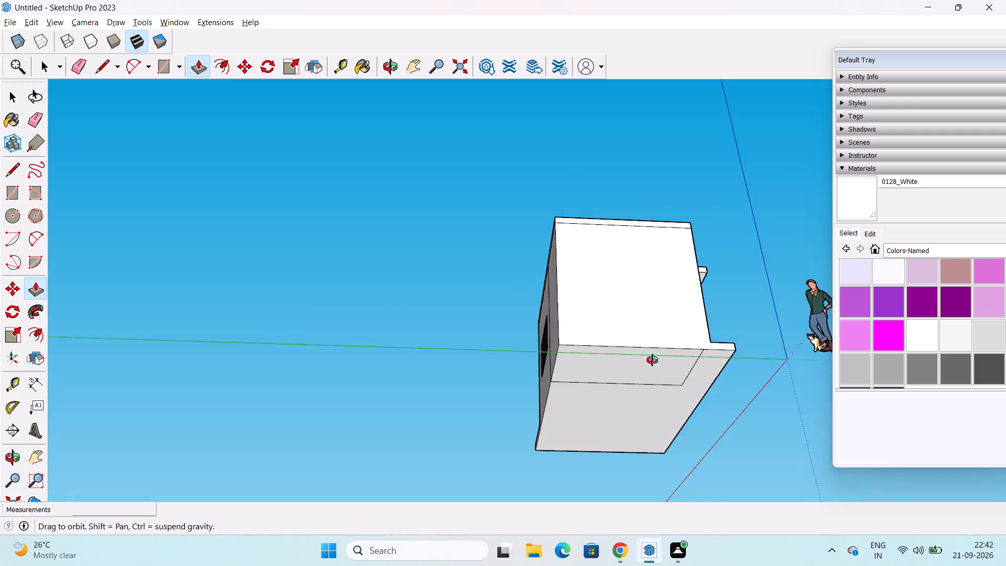
{"action": "middle_click_drag", "start_coordinate": [652, 360], "coordinate": [281, 398]}
{"action": "scroll", "coordinate": [527, 336], "scroll_direction": "down", "scroll_amount": 2}
{"action": "middle_click_drag", "start_coordinate": [528, 339], "coordinate": [261, 491]}
{"action": "scroll", "coordinate": [261, 491], "scroll_direction": "down", "scroll_amount": 1}
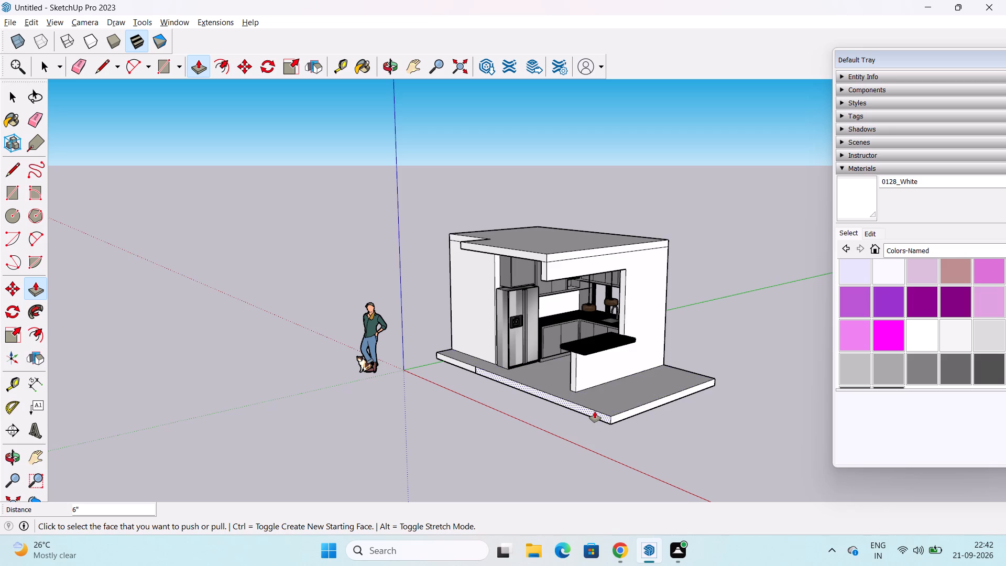
{"action": "scroll", "coordinate": [595, 411], "scroll_direction": "up", "scroll_amount": 1}
{"action": "left_click", "coordinate": [583, 406]}
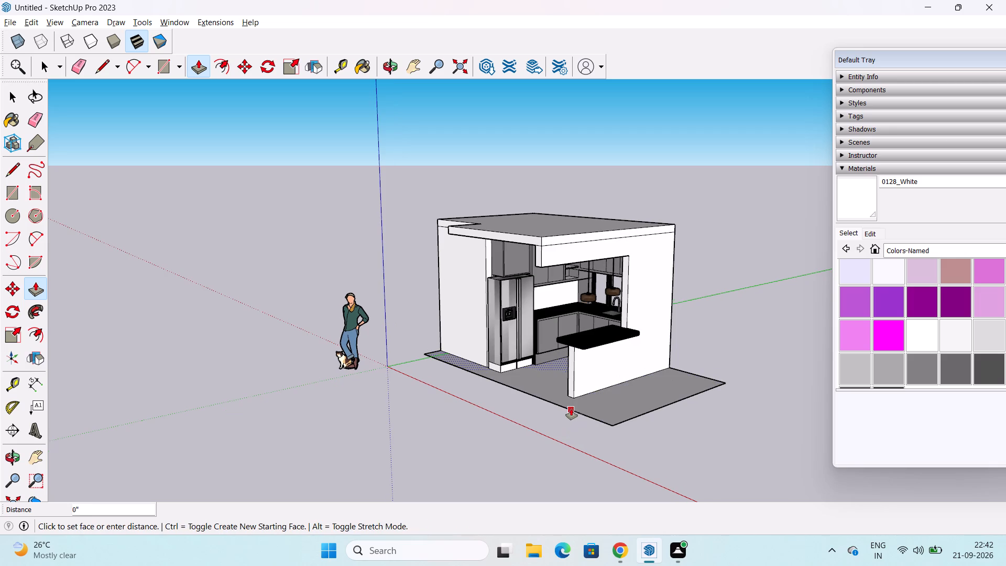
{"action": "key", "text": "Escape"}
{"action": "left_click", "coordinate": [566, 407]}
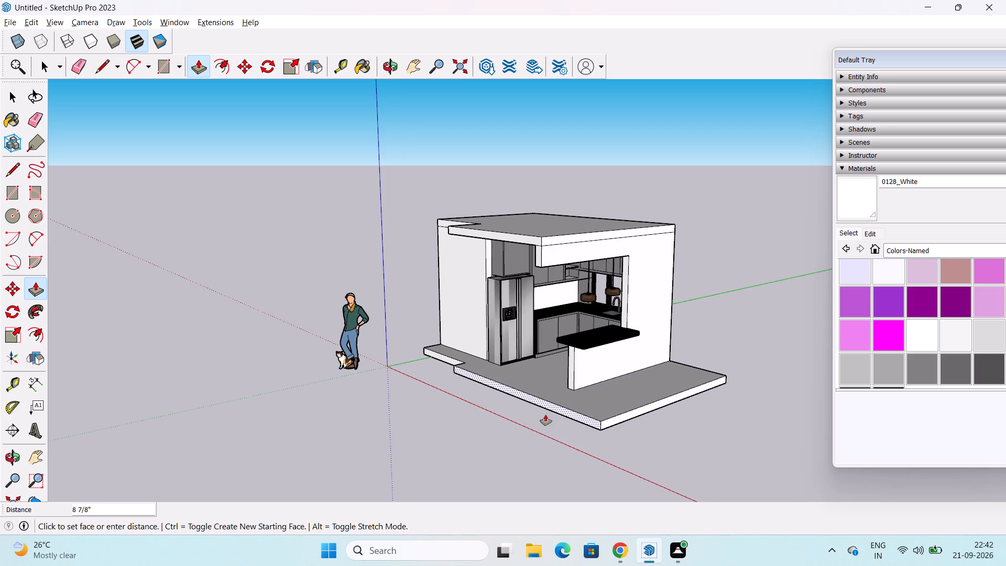
{"action": "left_click", "coordinate": [529, 423]}
{"action": "double_click", "coordinate": [438, 356]}
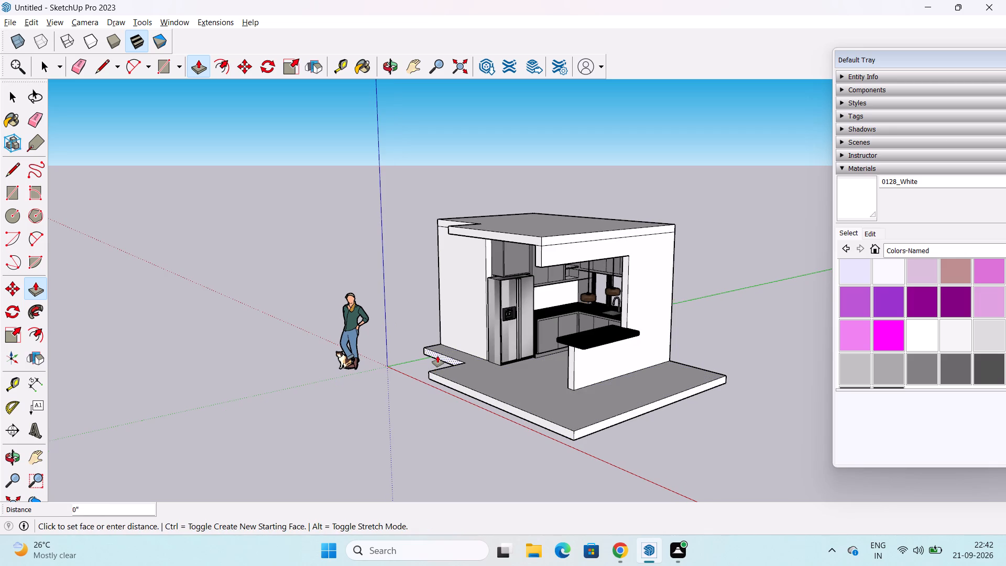
{"action": "key", "text": "space"}
Frame the kitchen from its open corner and open the Save As dialog for the model.
{"action": "scroll", "coordinate": [440, 385], "scroll_direction": "down", "scroll_amount": 2}
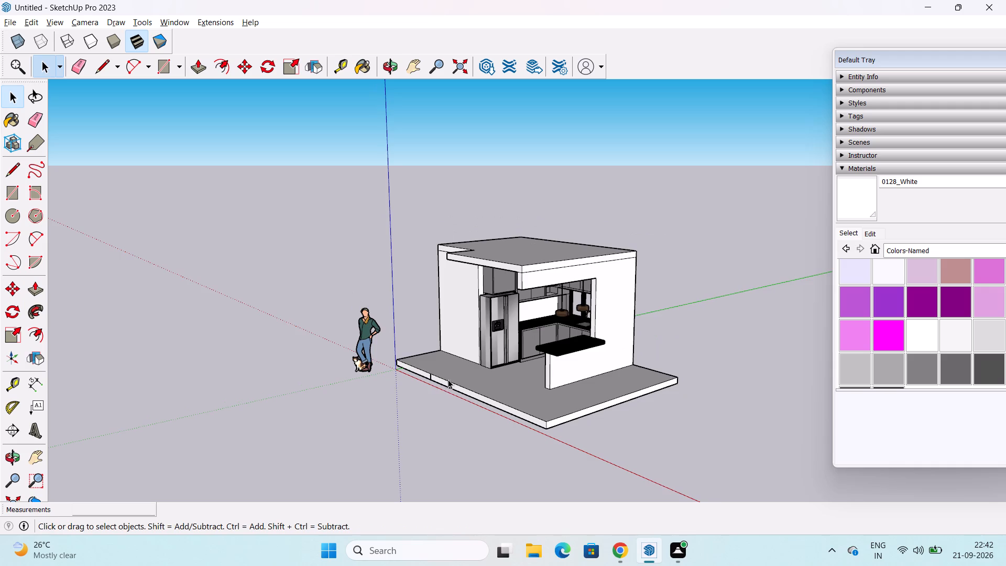
{"action": "middle_click_drag", "start_coordinate": [522, 374], "coordinate": [572, 298]}
{"action": "scroll", "coordinate": [572, 290], "scroll_direction": "up", "scroll_amount": 8}
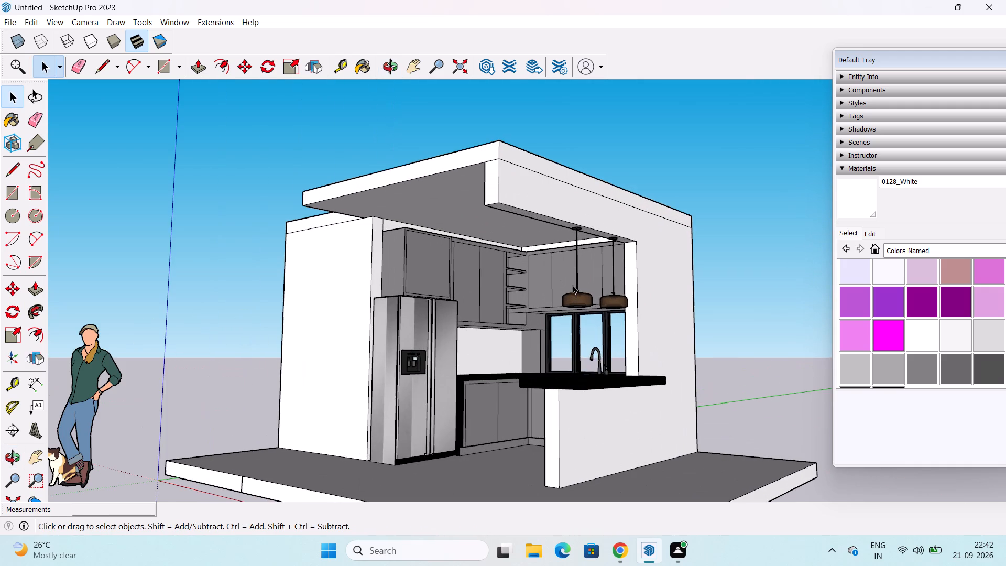
{"action": "middle_click_drag", "start_coordinate": [564, 335], "coordinate": [523, 320], "text": "shift"}
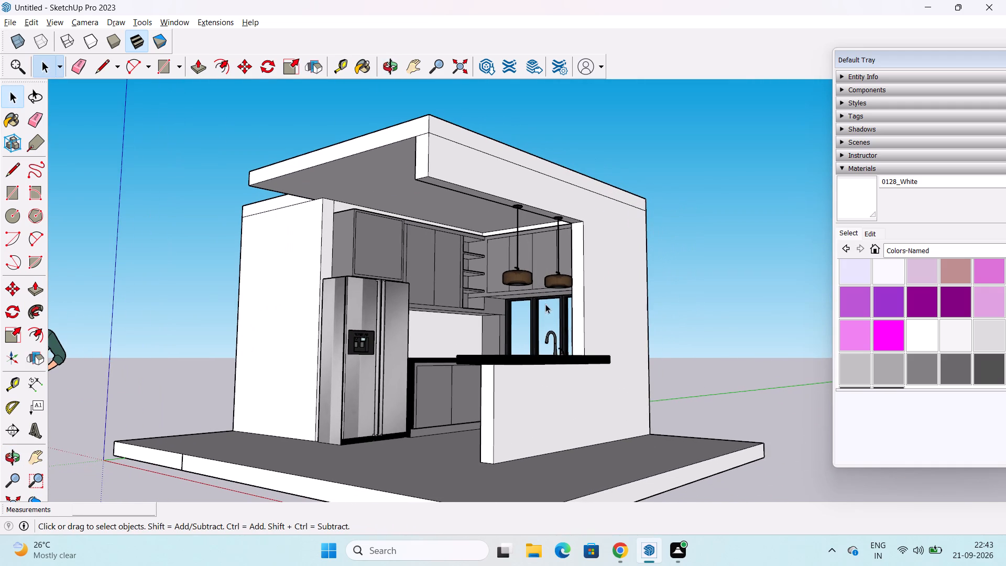
{"action": "key", "text": "ctrl+s"}
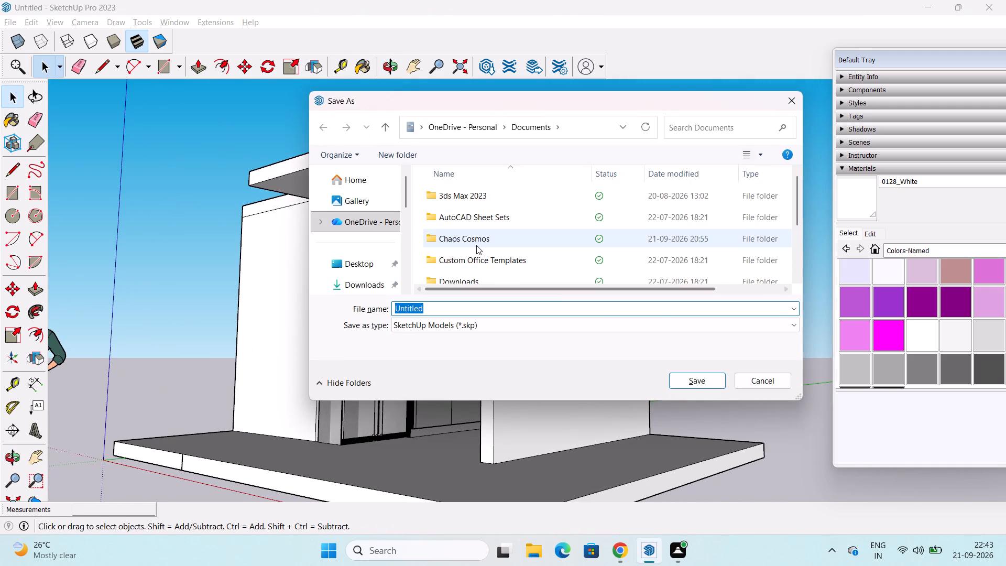
{"action": "key", "text": "alt+Tab"}
{"action": "key", "text": "alt+Tab"}
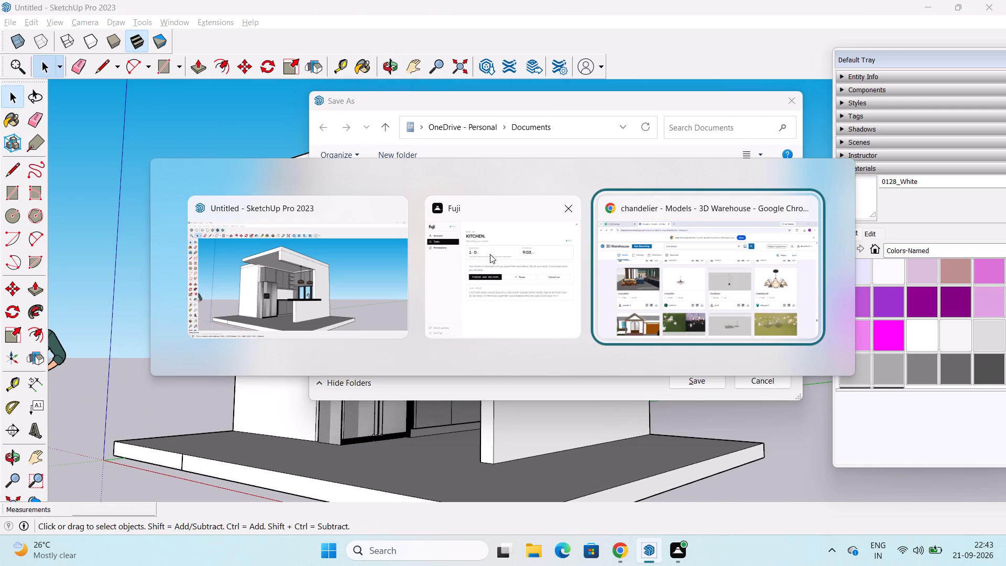
{"action": "key", "text": "alt+Tab"}
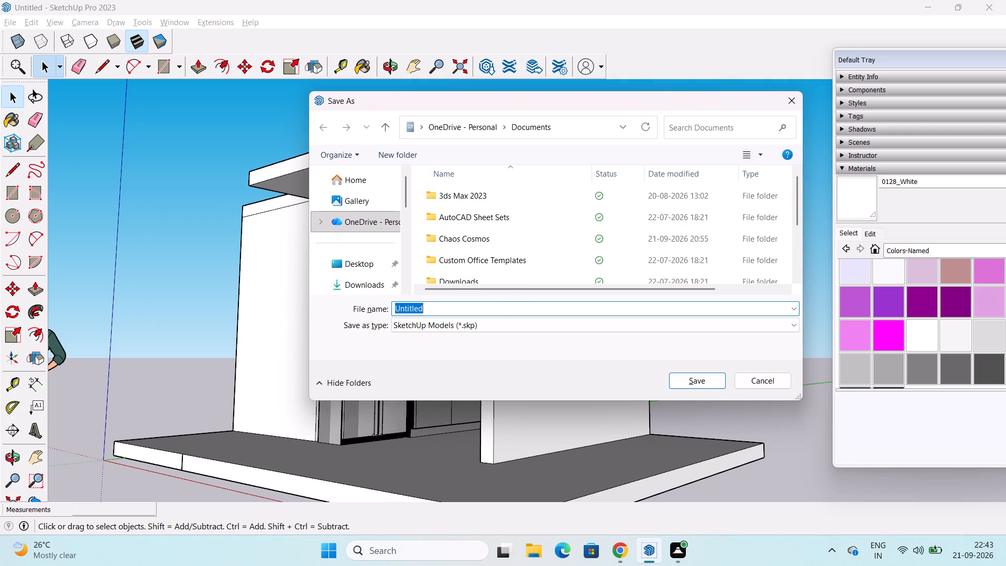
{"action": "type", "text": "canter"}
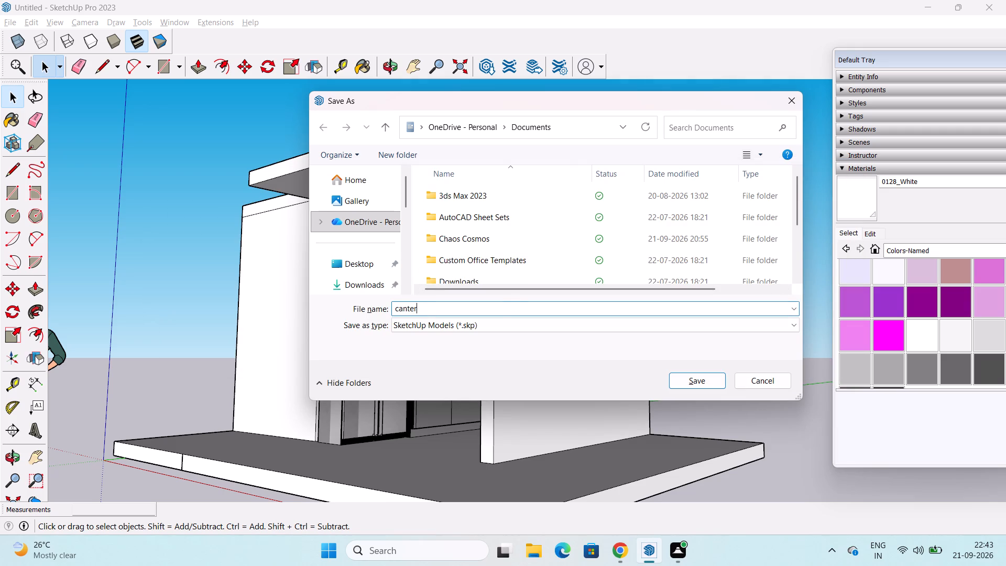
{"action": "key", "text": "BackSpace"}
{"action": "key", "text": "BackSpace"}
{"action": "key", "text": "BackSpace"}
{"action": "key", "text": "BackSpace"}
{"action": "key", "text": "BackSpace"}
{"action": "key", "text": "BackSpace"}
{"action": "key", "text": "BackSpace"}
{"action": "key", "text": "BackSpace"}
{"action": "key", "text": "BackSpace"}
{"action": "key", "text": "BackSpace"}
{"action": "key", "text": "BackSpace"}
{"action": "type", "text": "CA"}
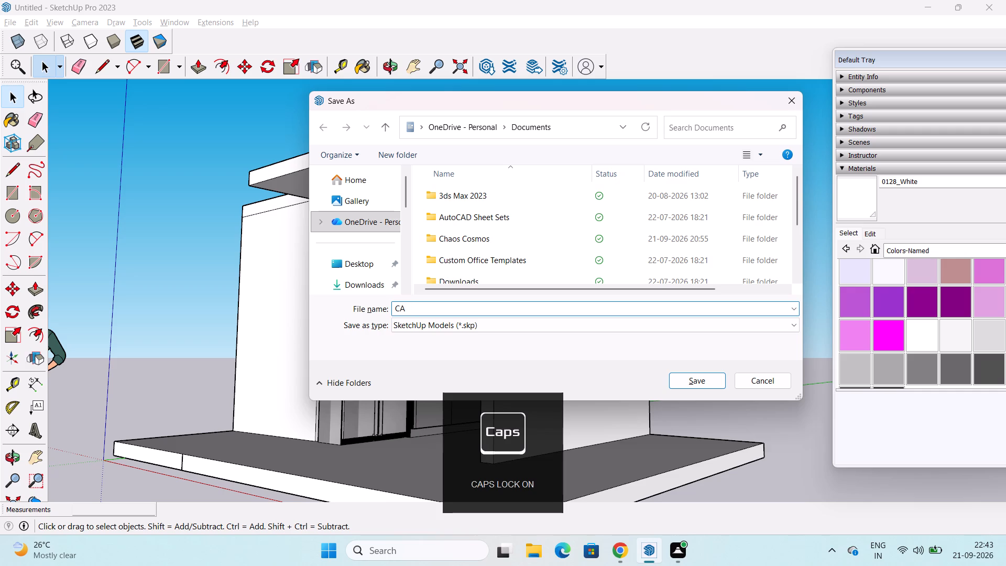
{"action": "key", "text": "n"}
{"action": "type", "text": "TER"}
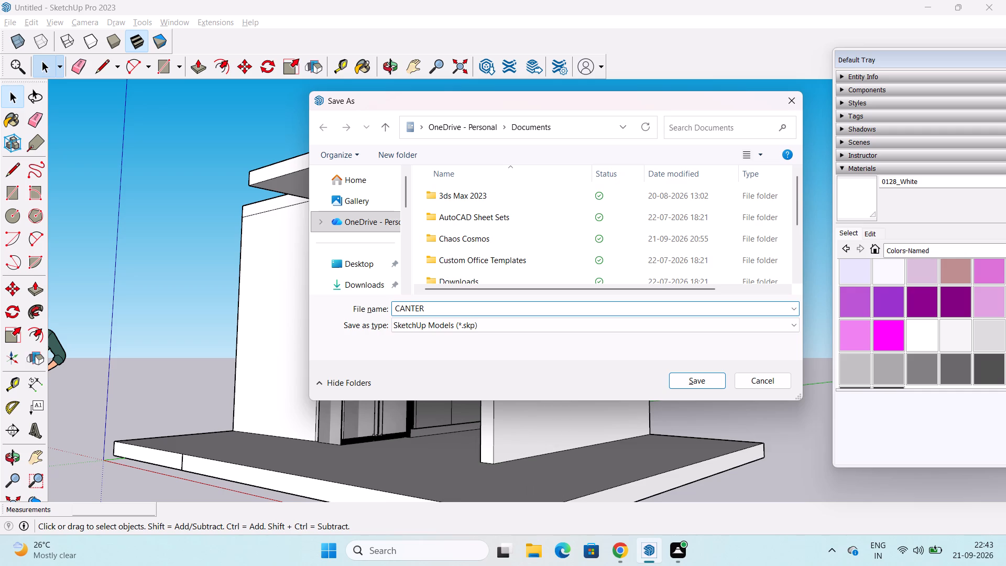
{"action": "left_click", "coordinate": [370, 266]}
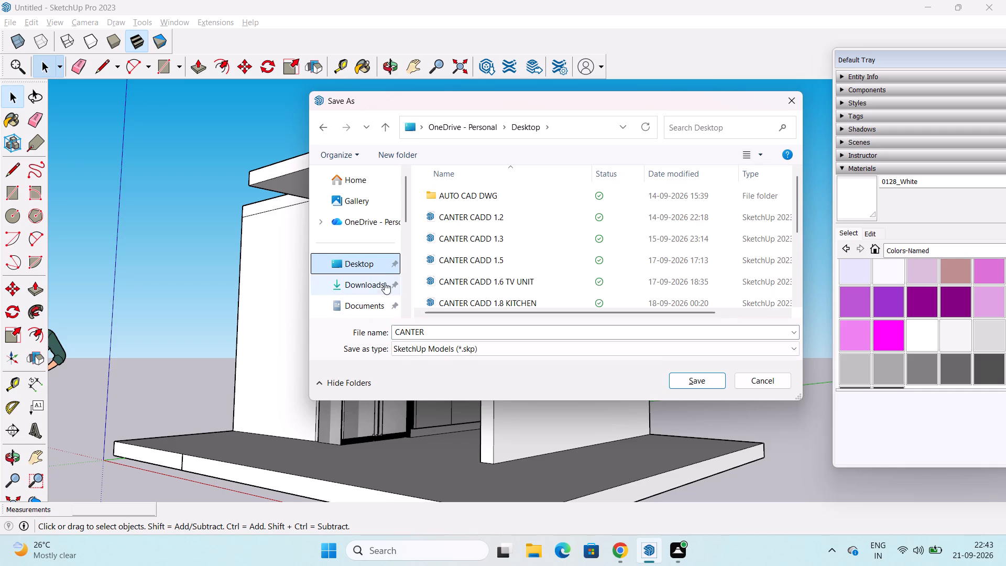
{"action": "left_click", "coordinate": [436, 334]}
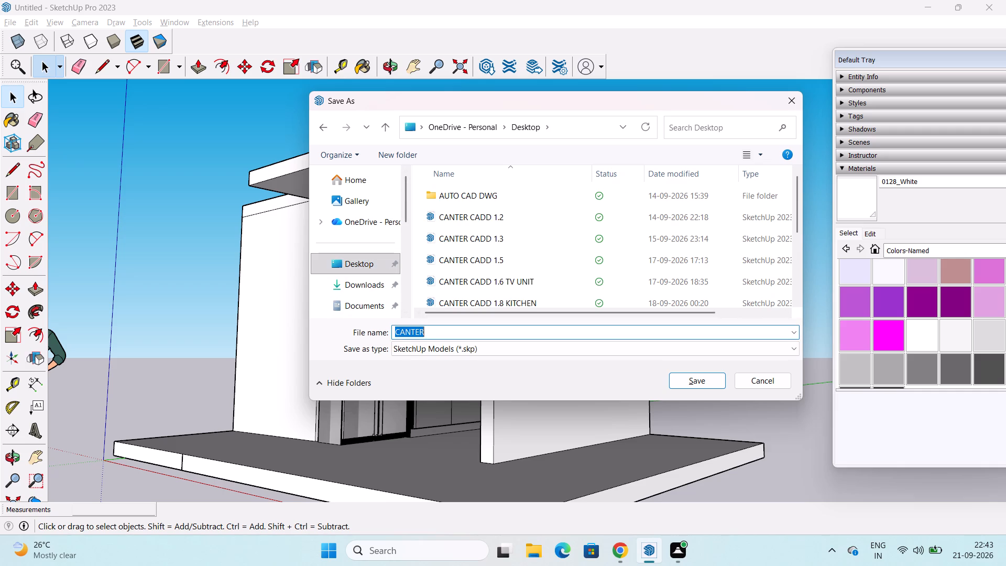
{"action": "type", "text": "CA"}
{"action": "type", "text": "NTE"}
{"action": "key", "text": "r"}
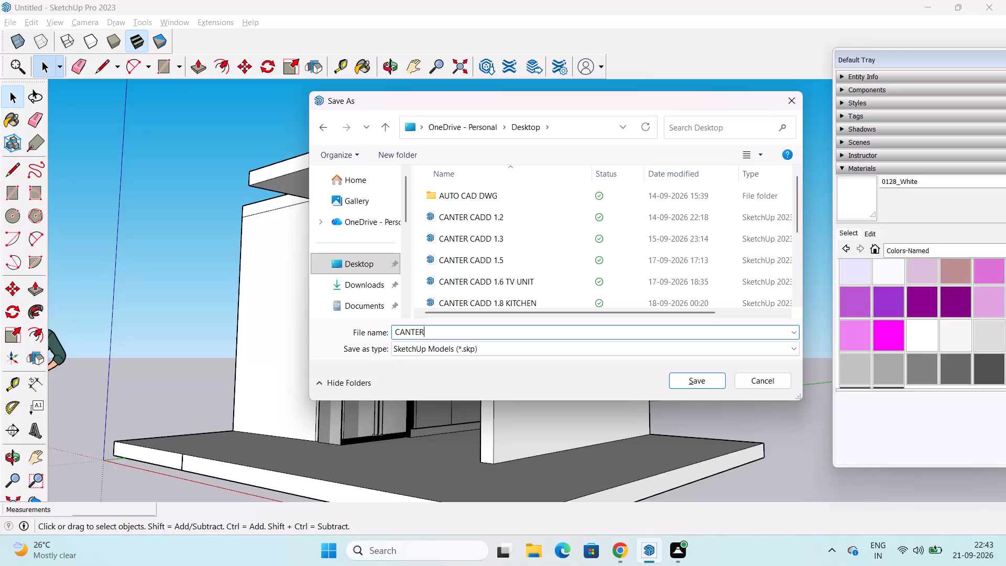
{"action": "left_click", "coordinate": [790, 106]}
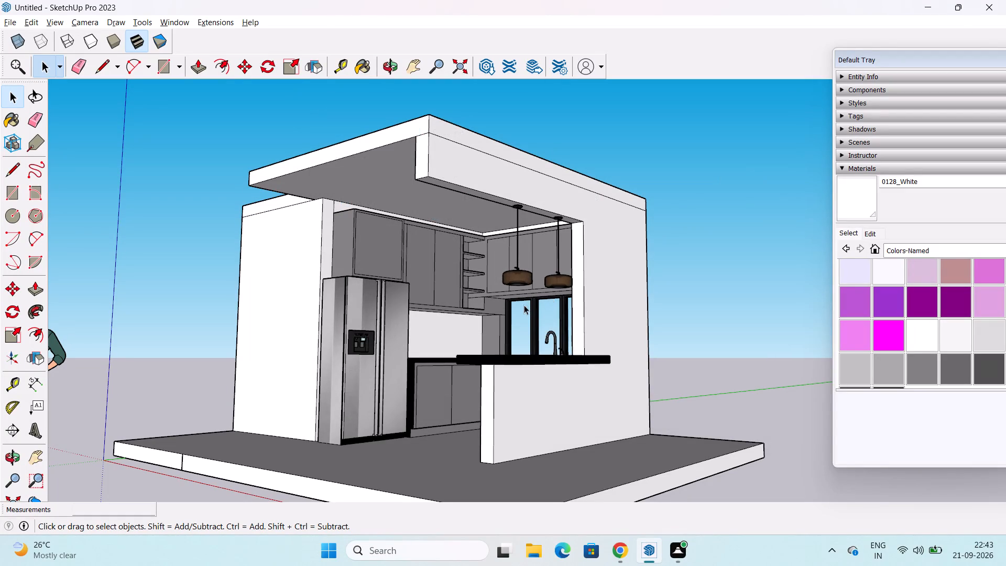
Pull the end face of the roof's front overhang 5' 2 7/8" outward, flush with the outer face of the side wall.
{"action": "middle_click_drag", "start_coordinate": [442, 285], "coordinate": [702, 345]}
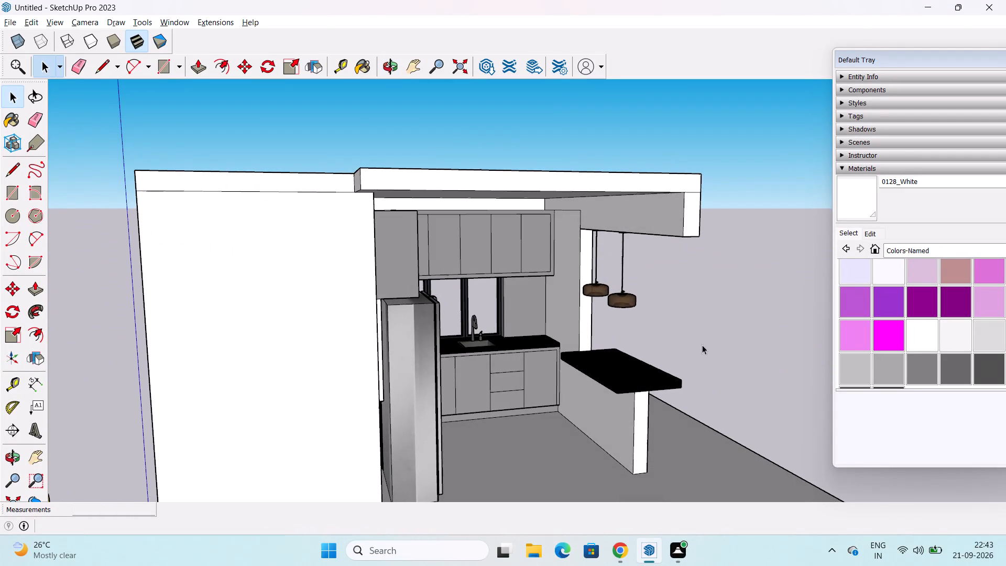
{"action": "middle_click_drag", "start_coordinate": [476, 272], "coordinate": [619, 297]}
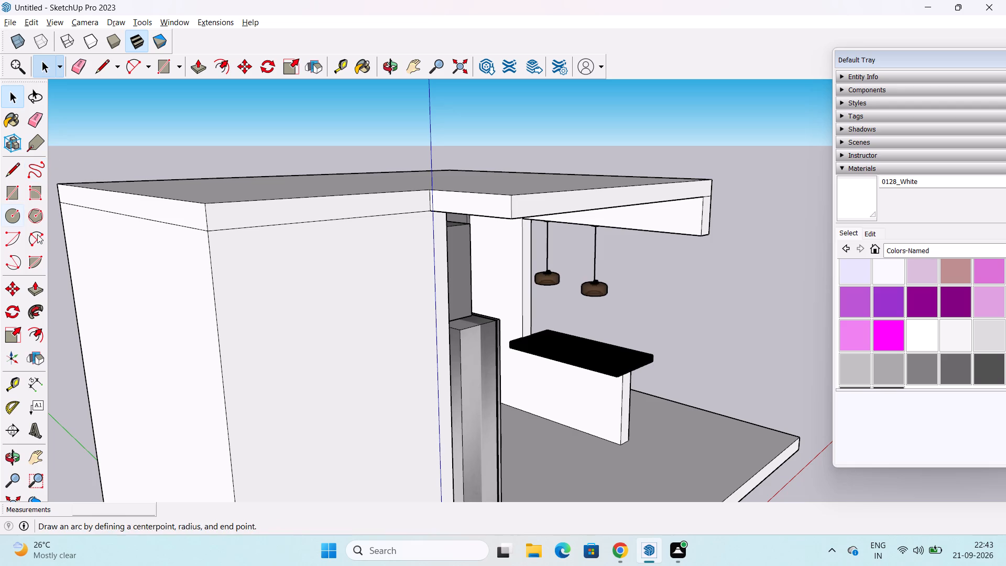
{"action": "left_click", "coordinate": [35, 284]}
{"action": "left_click", "coordinate": [467, 203]}
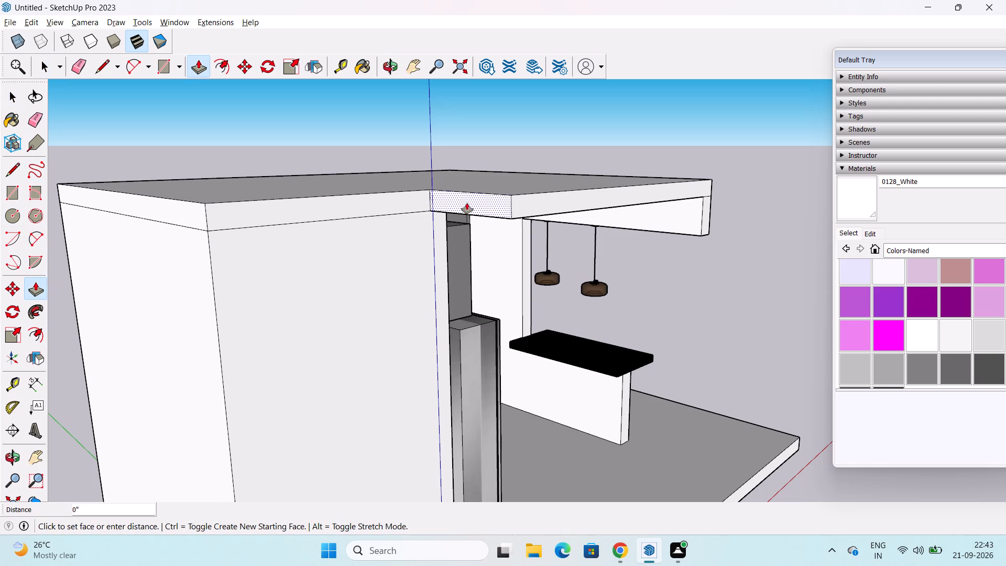
{"action": "left_click", "coordinate": [195, 200]}
{"action": "scroll", "coordinate": [338, 209], "scroll_direction": "down", "scroll_amount": 3}
{"action": "middle_click_drag", "start_coordinate": [340, 214], "coordinate": [16, 191]}
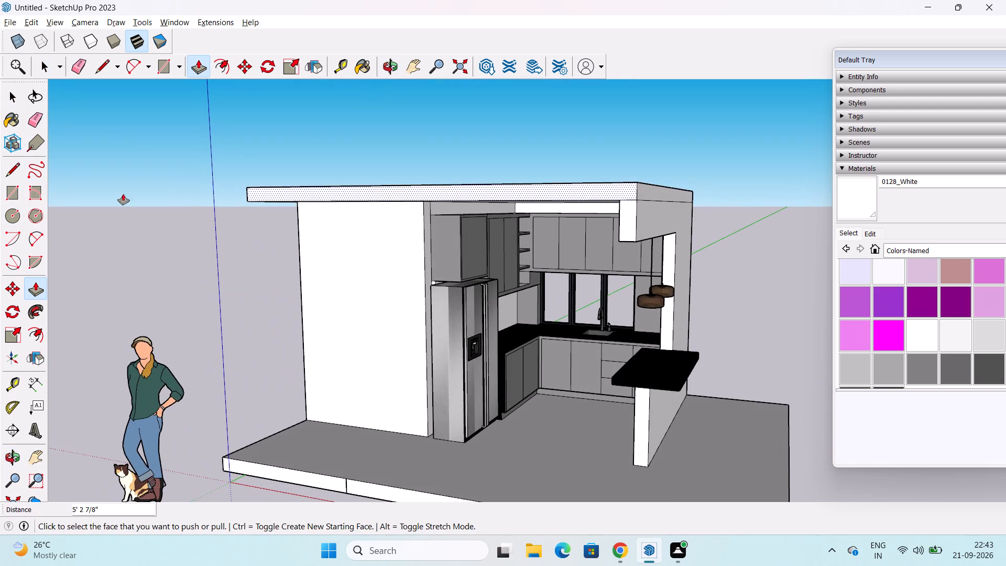
{"action": "scroll", "coordinate": [388, 237], "scroll_direction": "down", "scroll_amount": 1}
{"action": "middle_click_drag", "start_coordinate": [417, 238], "coordinate": [310, 221]}
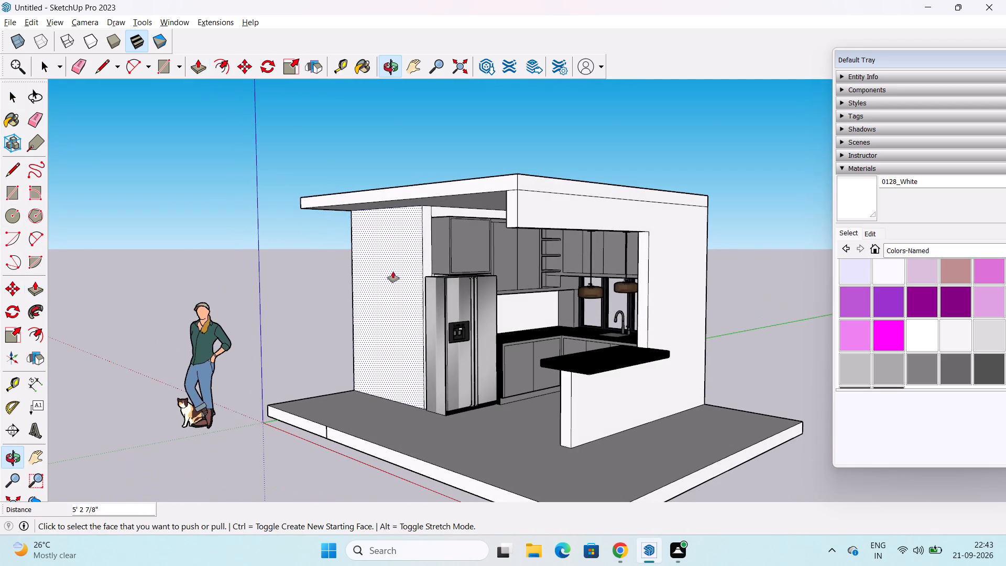
{"action": "key", "text": "space"}
{"action": "left_click", "coordinate": [297, 296]}
Examine the extended roof overhang and the kitchen interior from the open corner and frame the view on the fridge, cabinets and counter.
{"action": "middle_click_drag", "start_coordinate": [443, 332], "coordinate": [363, 347]}
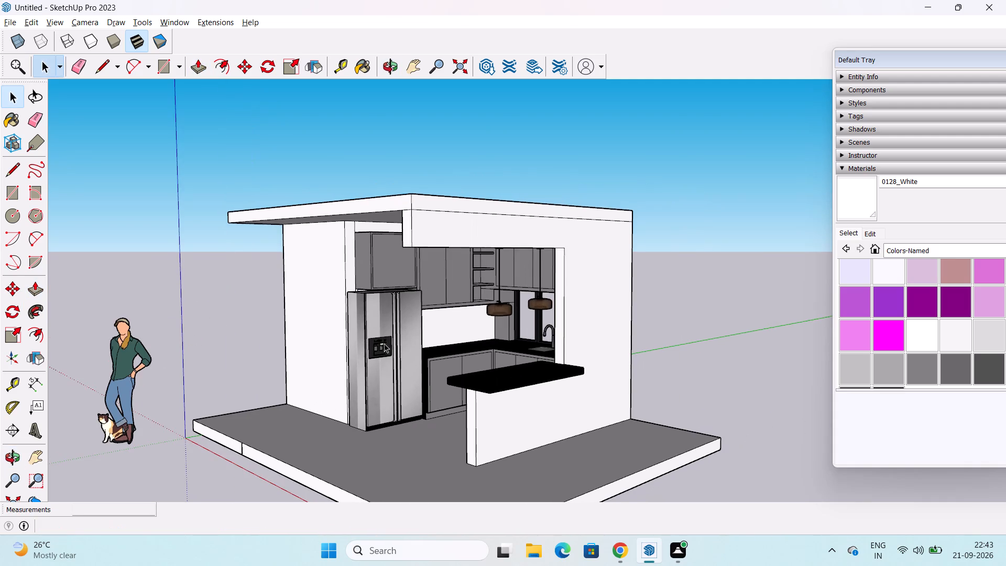
{"action": "middle_click_drag", "start_coordinate": [386, 343], "coordinate": [455, 314]}
{"action": "scroll", "coordinate": [460, 313], "scroll_direction": "up", "scroll_amount": 1}
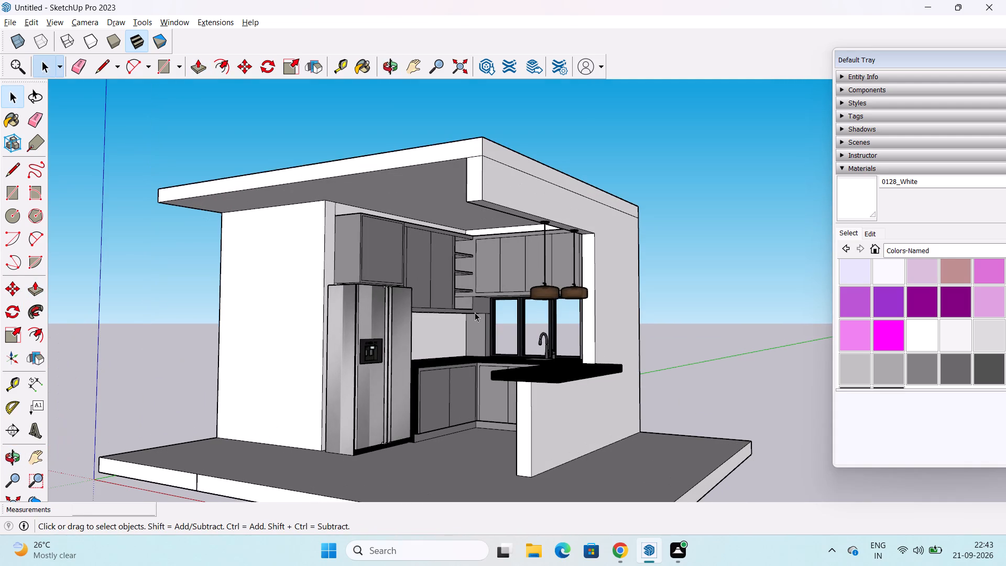
{"action": "scroll", "coordinate": [475, 312], "scroll_direction": "up", "scroll_amount": 2}
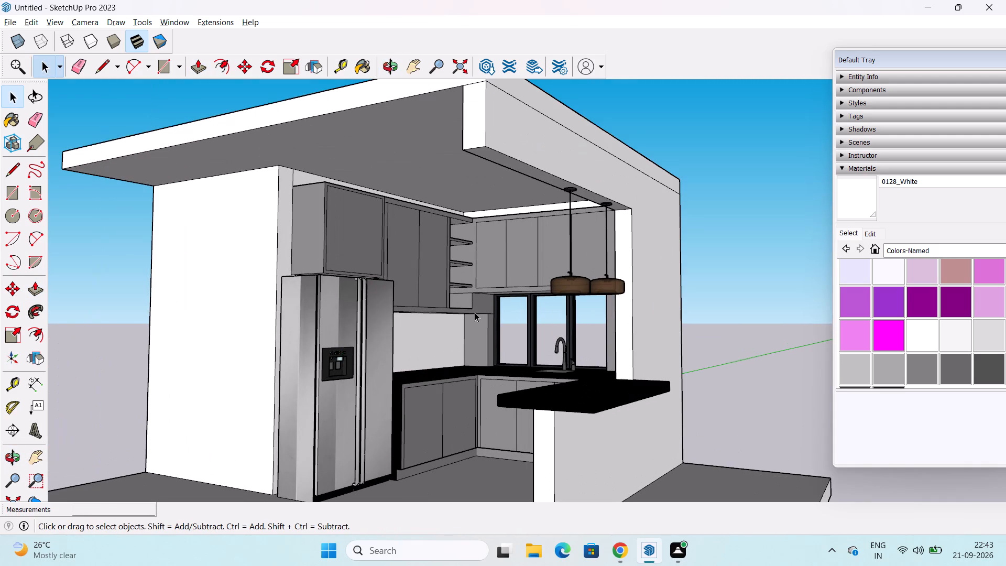
{"action": "middle_click_drag", "start_coordinate": [475, 312], "coordinate": [466, 285], "text": "shift"}
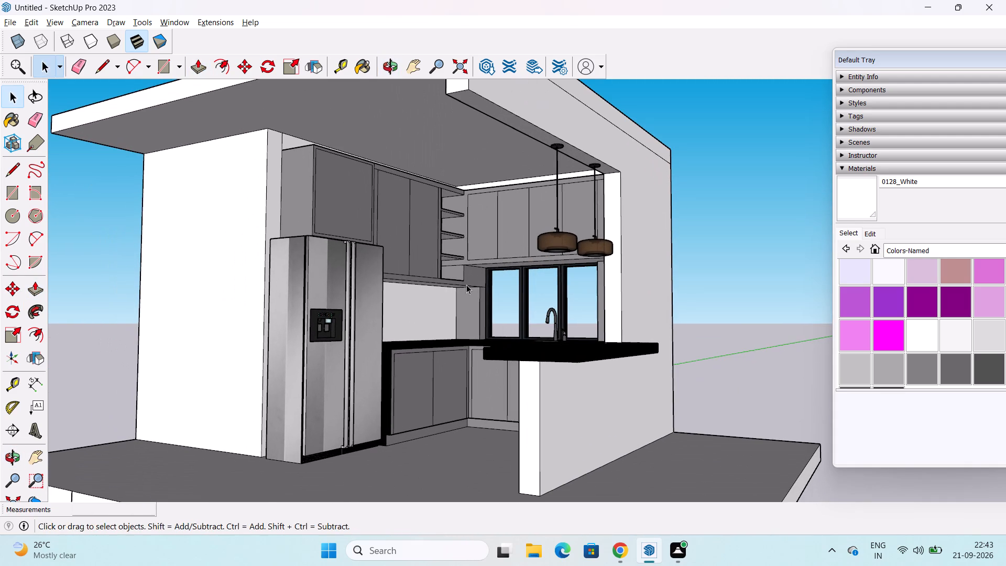
{"action": "middle_click_drag", "start_coordinate": [466, 285], "coordinate": [425, 313]}
{"action": "scroll", "coordinate": [455, 293], "scroll_direction": "up", "scroll_amount": 2}
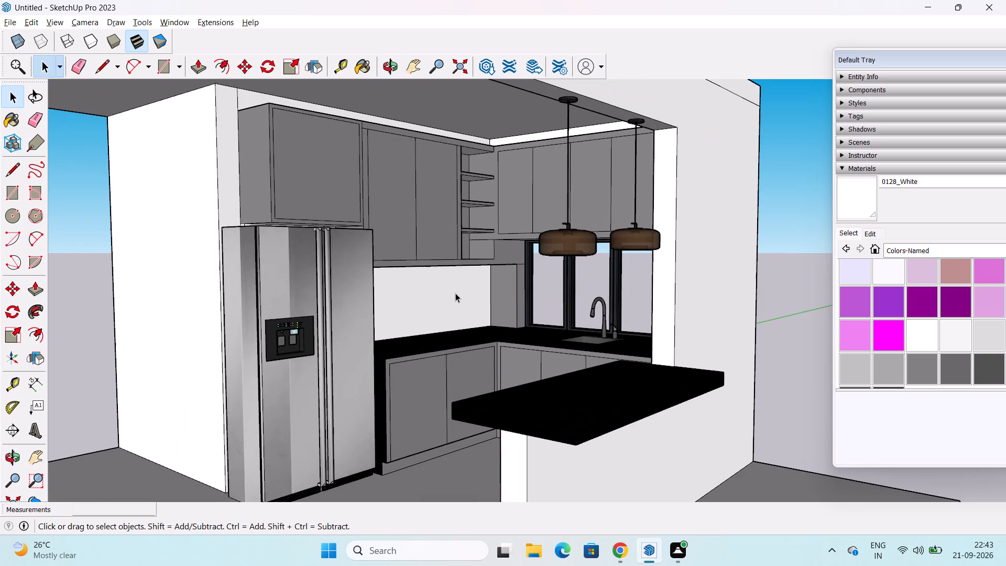
{"action": "scroll", "coordinate": [455, 293], "scroll_direction": "down", "scroll_amount": 1}
Save the model to the Desktop as "CANTER CADD 2.4 KITCHEN" in SketchUp format.
{"action": "key", "text": "ctrl+s"}
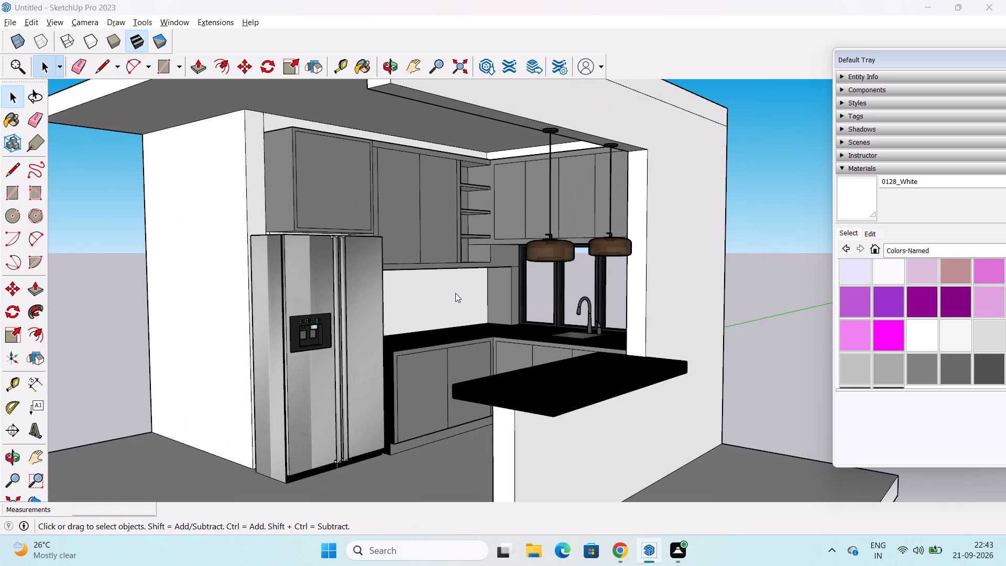
{"action": "left_click", "coordinate": [370, 263]}
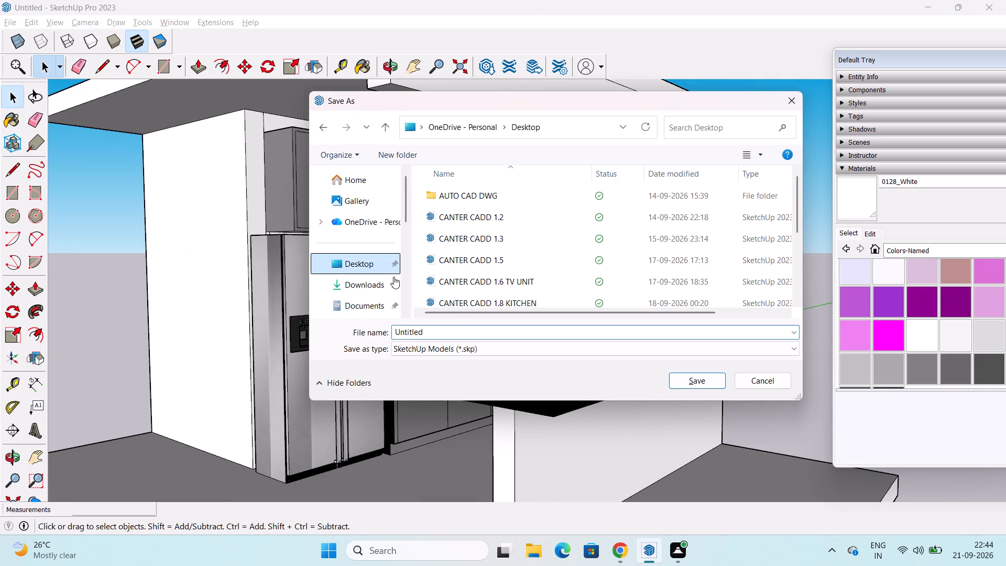
{"action": "left_click", "coordinate": [452, 331]}
{"action": "key", "text": "c"}
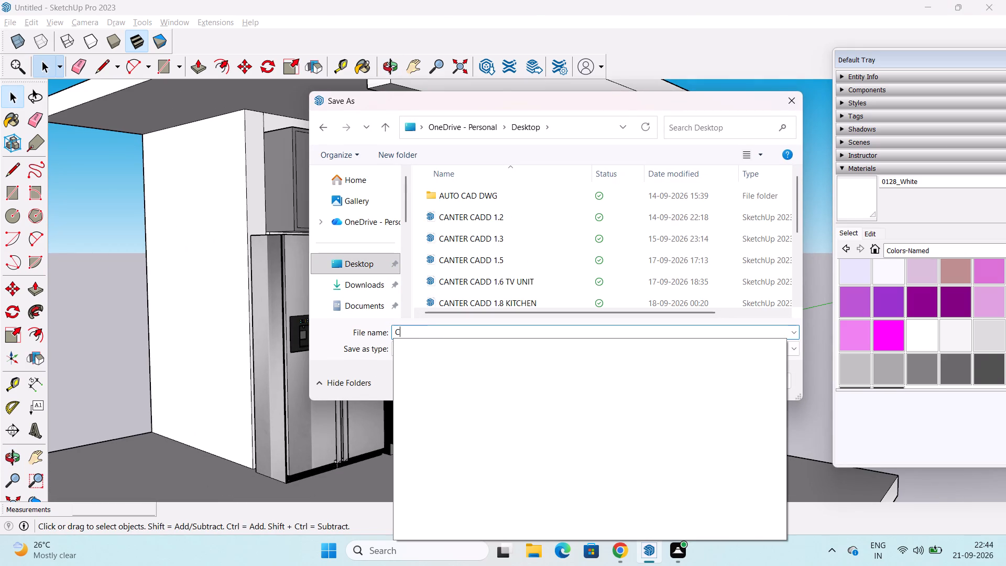
{"action": "type", "text": "AN"}
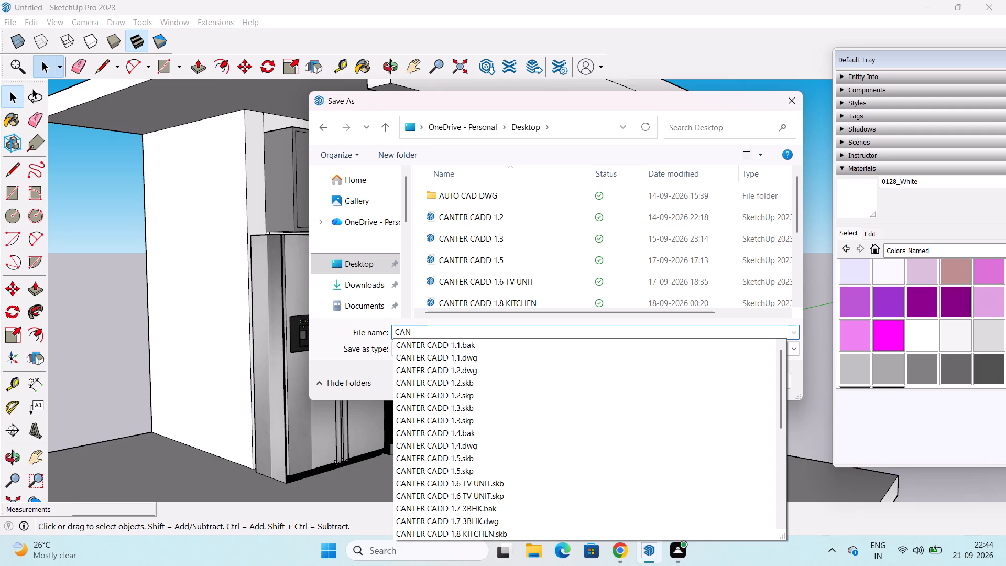
{"action": "key", "text": "Down"}
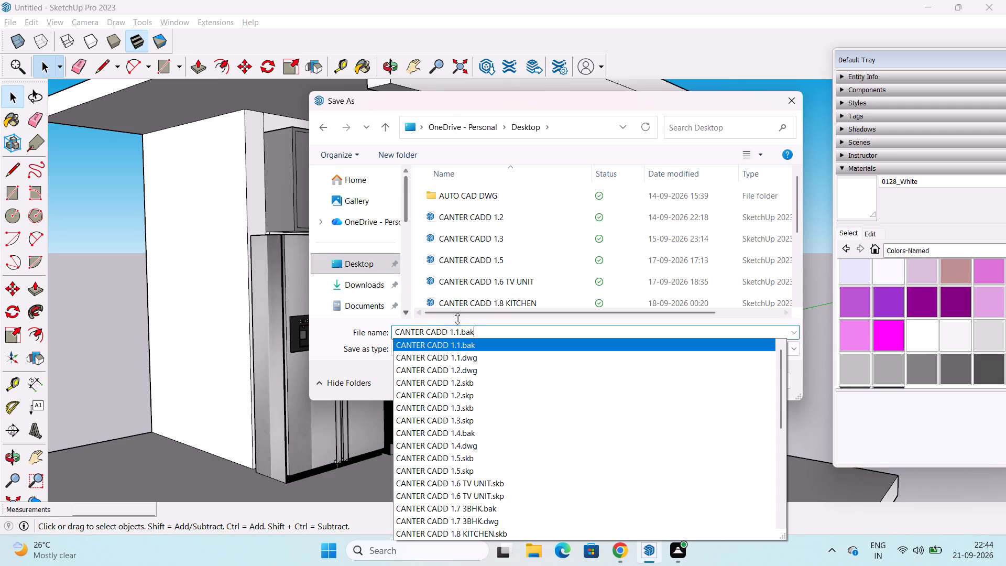
{"action": "left_click_drag", "start_coordinate": [478, 332], "coordinate": [452, 337]}
{"action": "left_click_drag", "start_coordinate": [452, 337], "coordinate": [450, 338]}
{"action": "type", "text": "2.4"}
{"action": "key", "text": "space"}
{"action": "type", "text": "KITCHEN"}
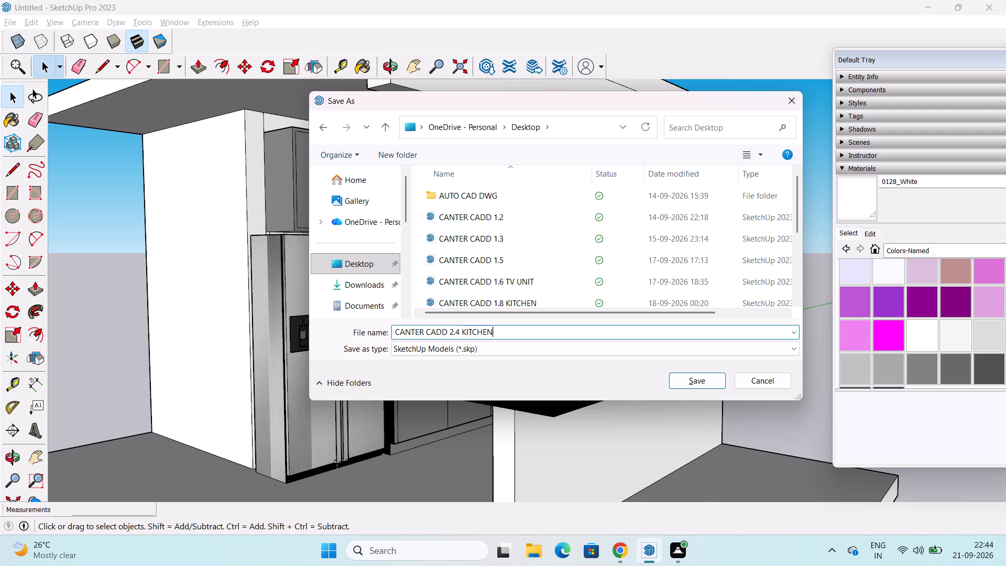
{"action": "left_click", "coordinate": [703, 382]}
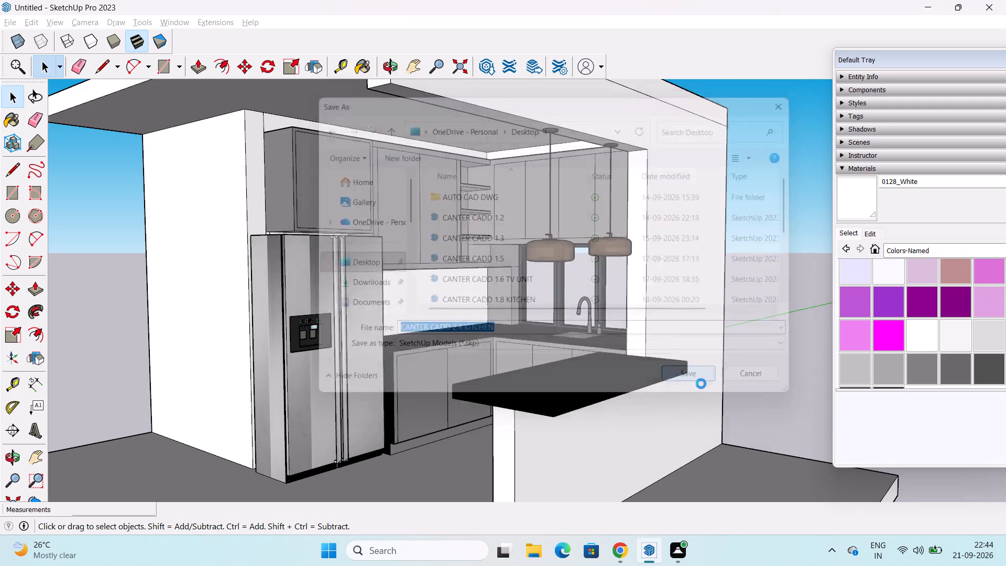
{"action": "scroll", "coordinate": [687, 370], "scroll_direction": "down", "scroll_amount": 1}
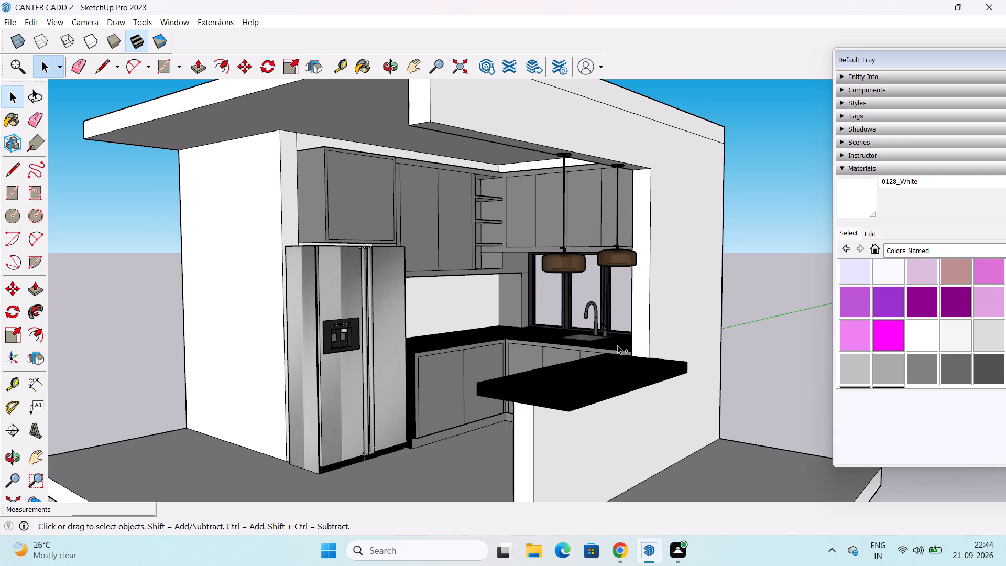
{"action": "key", "text": "ctrl+s"}
{"action": "key", "text": "ctrl+s"}
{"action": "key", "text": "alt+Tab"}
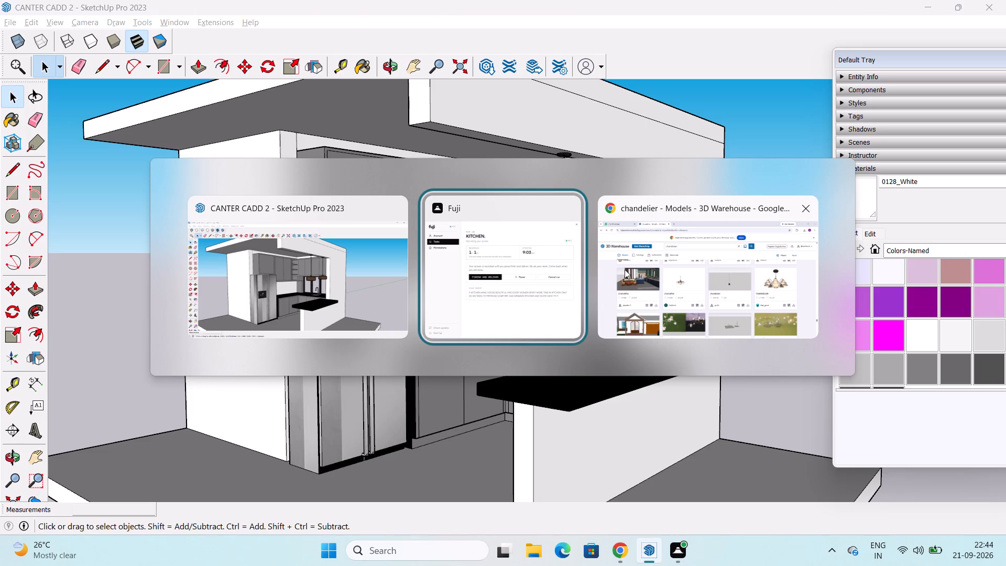